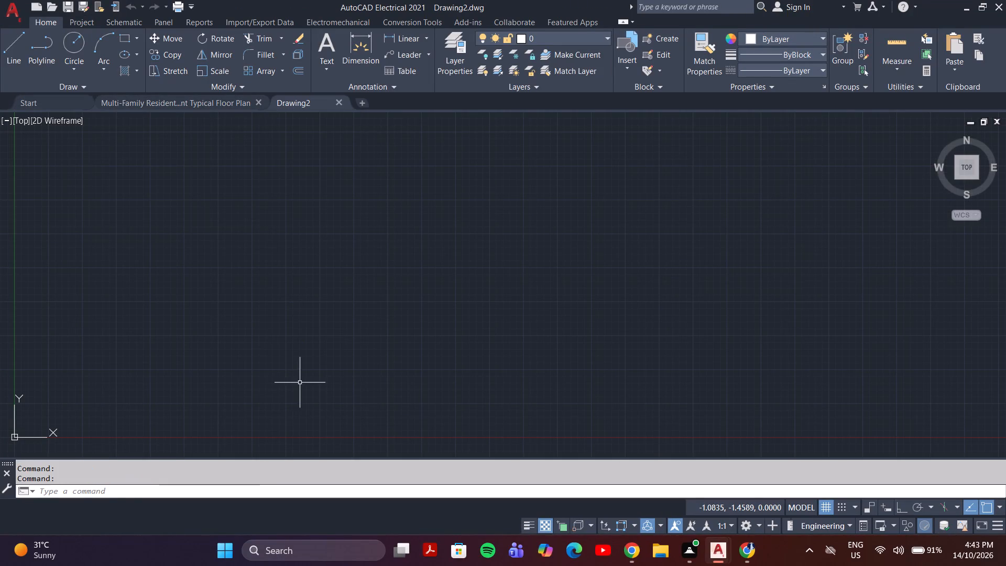
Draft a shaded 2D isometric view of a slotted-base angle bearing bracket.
Turn on command log recording with LOGFILEON.
click(150, 507)
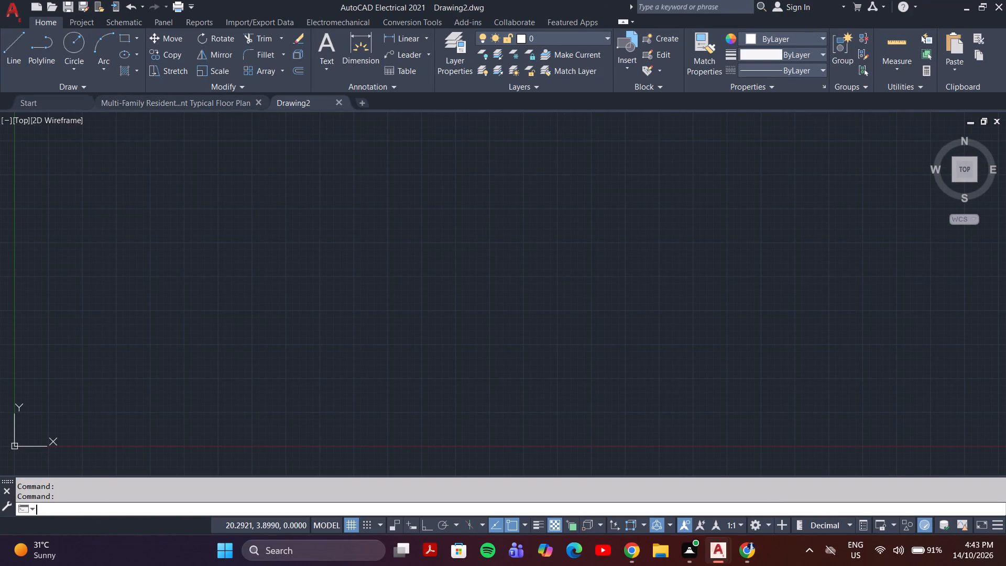
text(logf)
text(ileon)
key(Return)
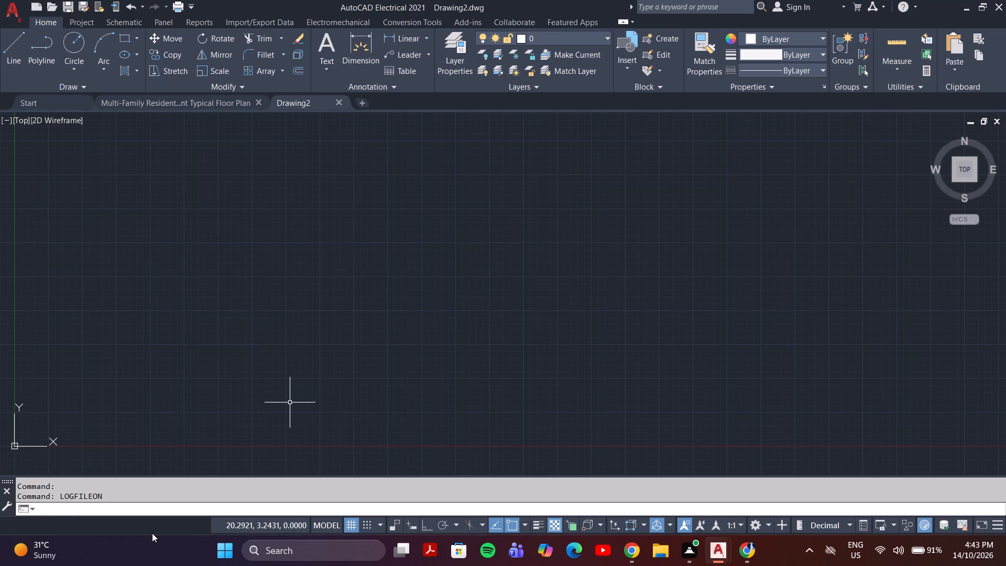
Configure the drawing units with length precision 0 and insertion scale in millimeters.
text(un)
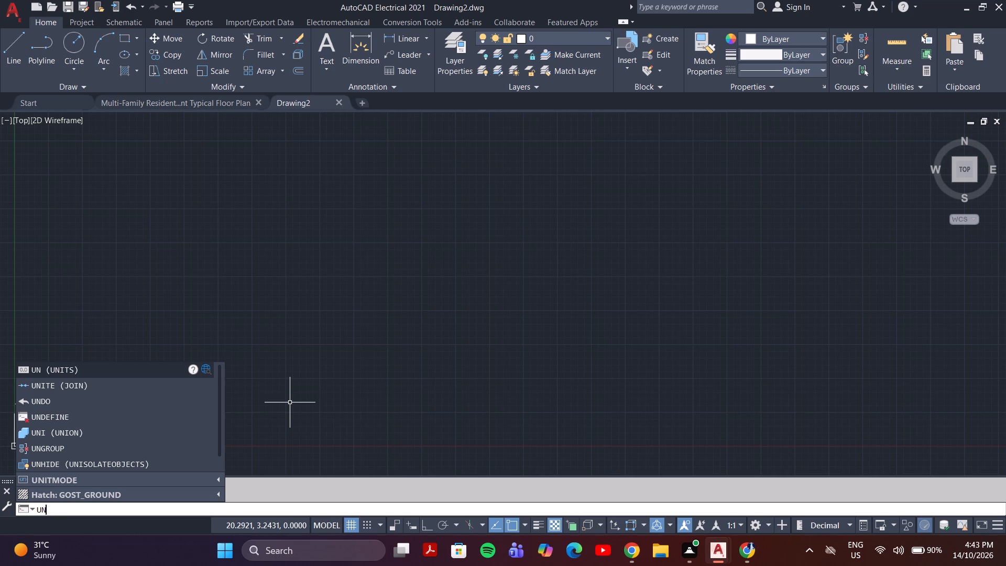
key(Return)
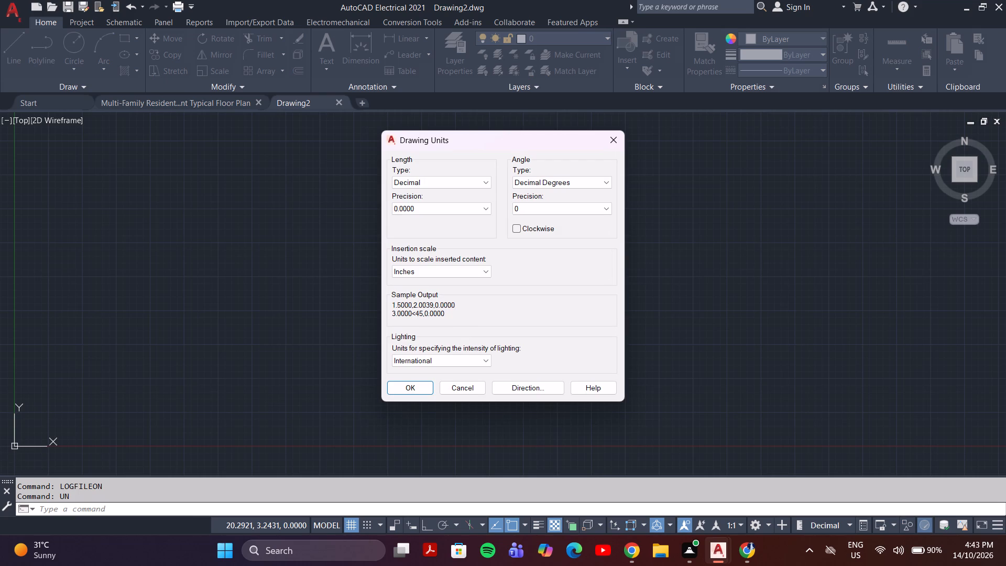
click(441, 209)
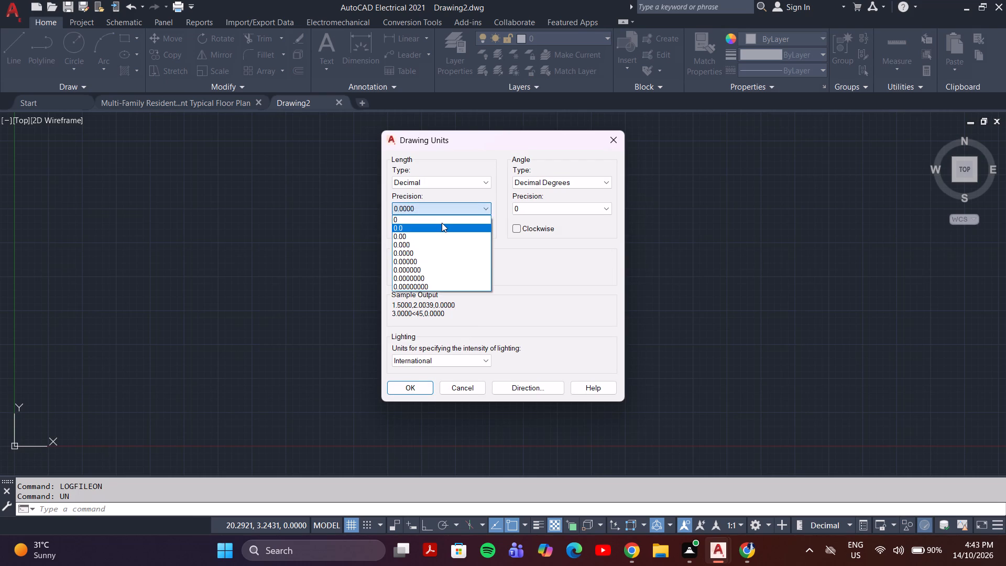
click(442, 222)
click(442, 269)
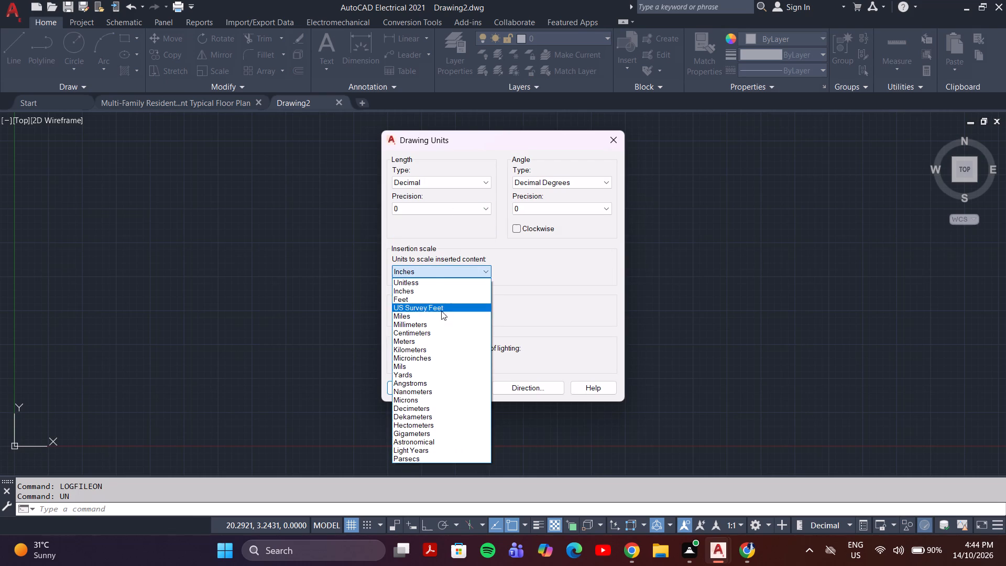
click(445, 323)
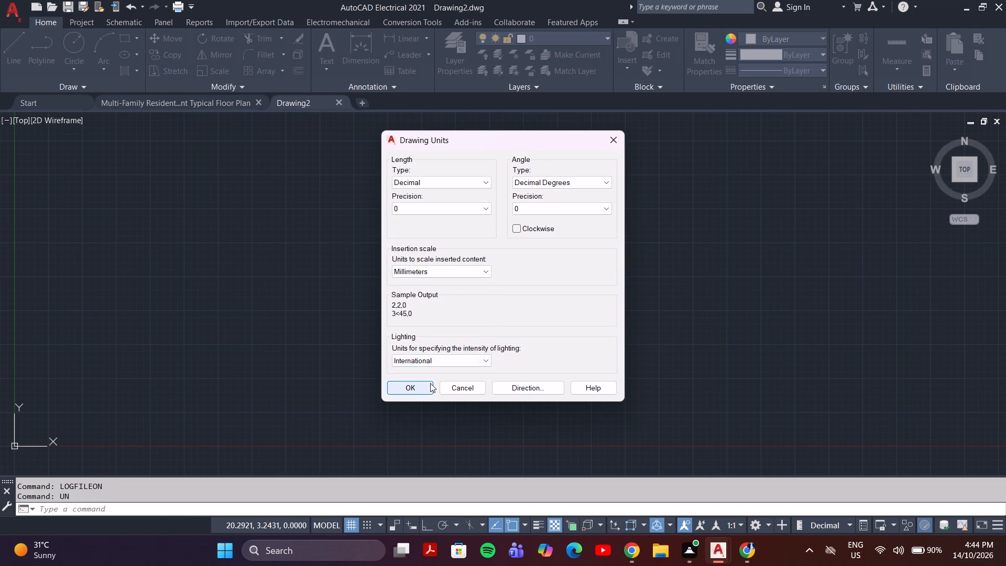
click(429, 386)
Open the Standard dimension style for modification and set its linear dimension precision to 0.
key(d)
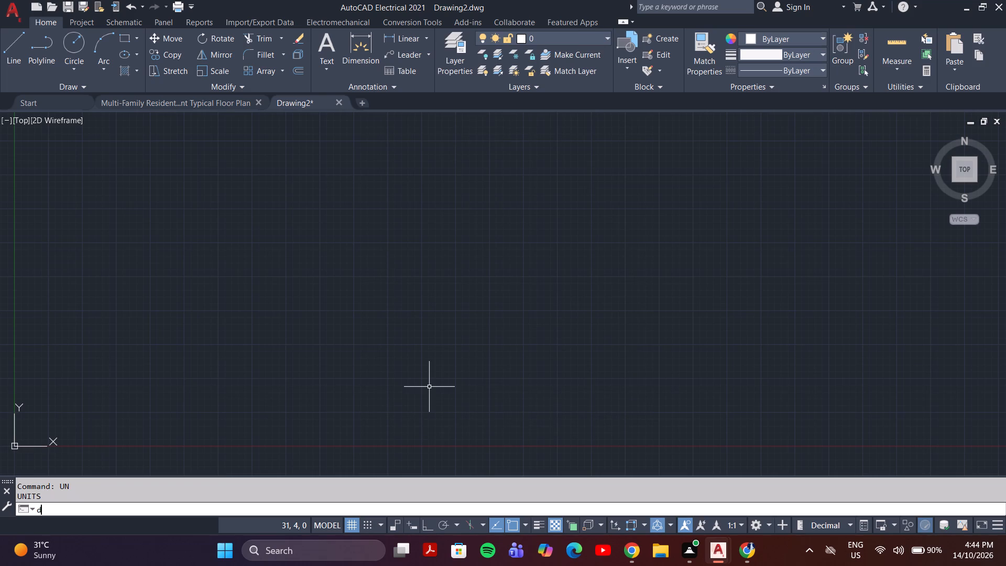
key(Return)
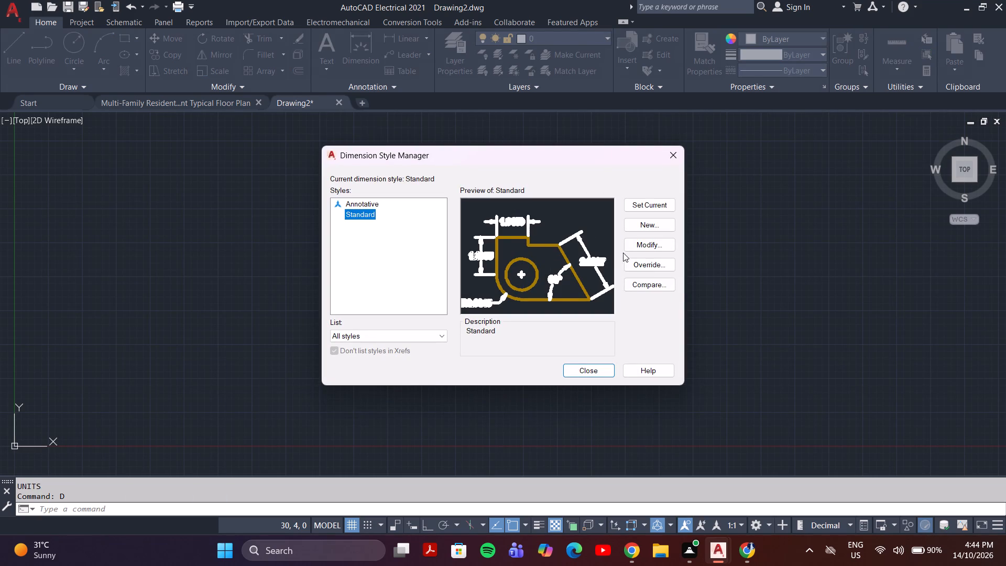
click(642, 241)
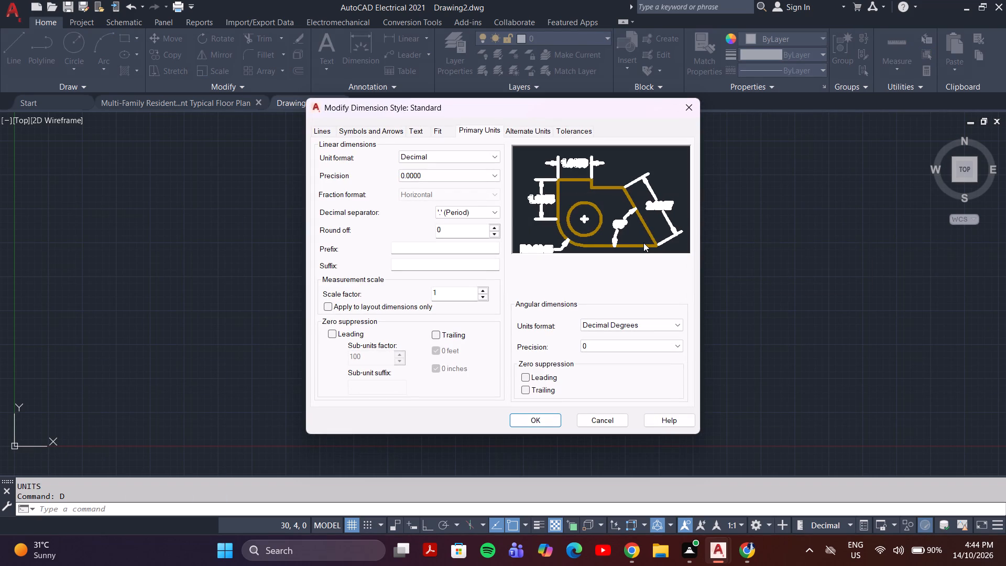
click(494, 179)
click(479, 189)
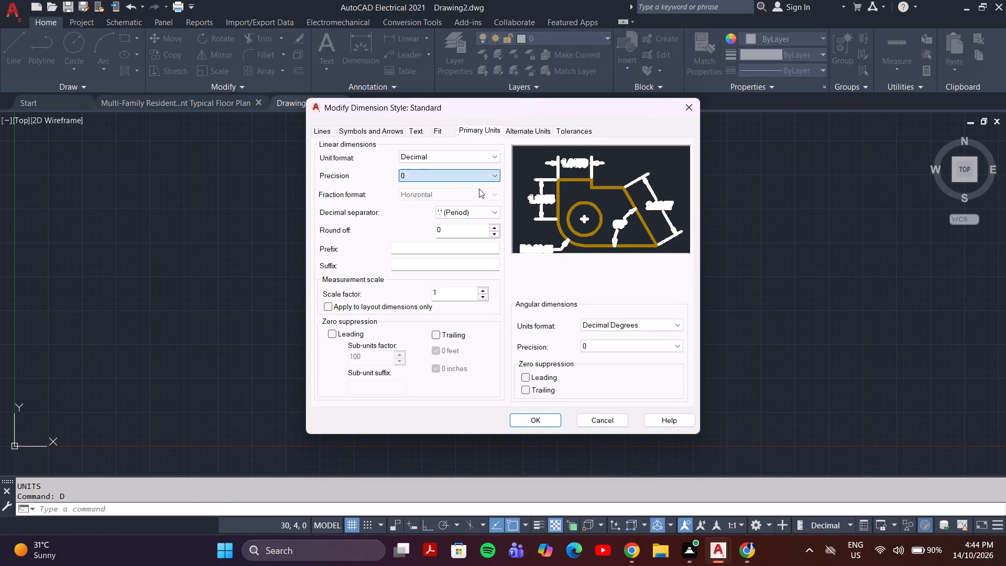
Set both the arrow size and the text height of the Standard dimension style to 6 and apply the changes.
click(398, 131)
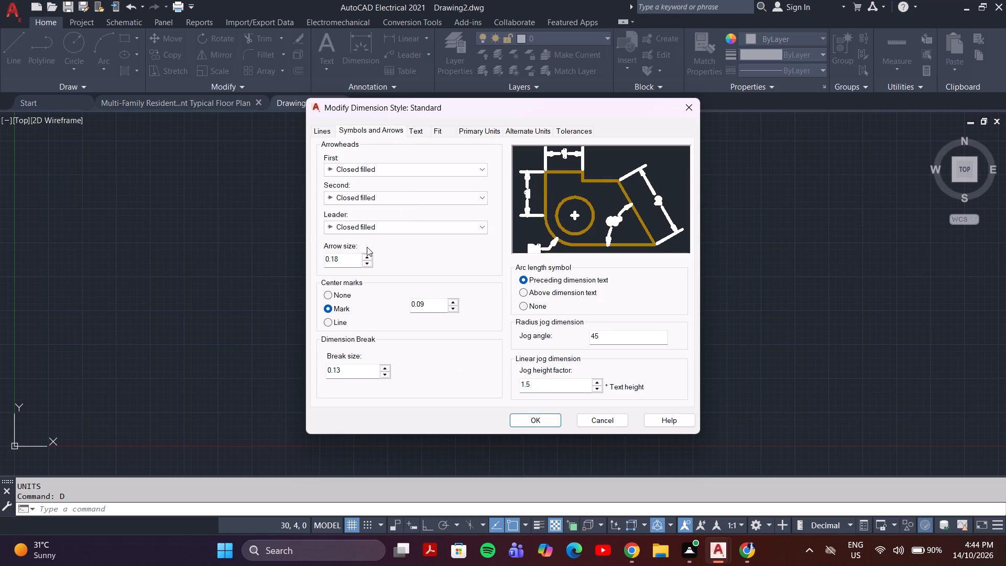
drag(354, 254, 285, 254)
key(BackSpace)
key(6)
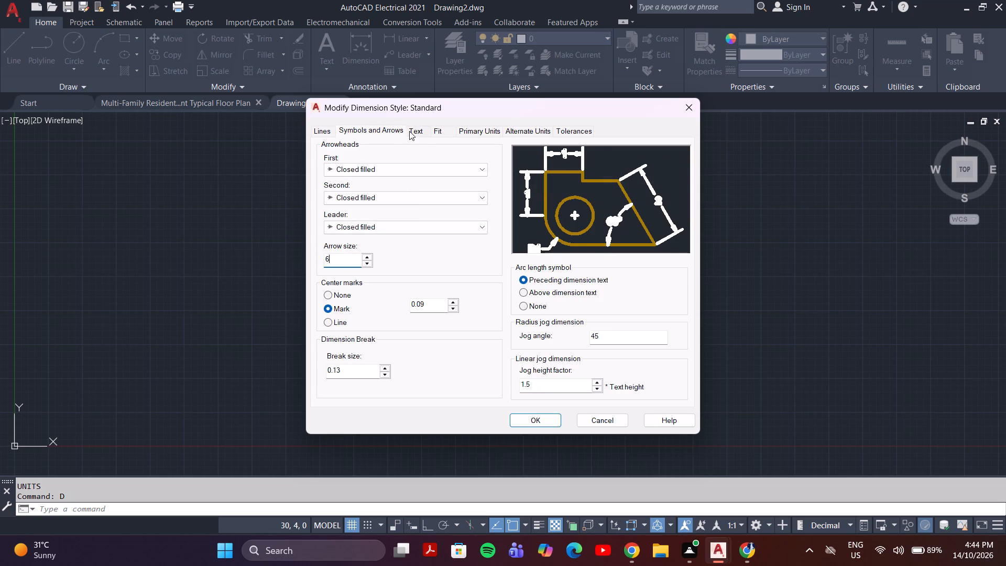
click(411, 132)
drag(475, 225, 388, 222)
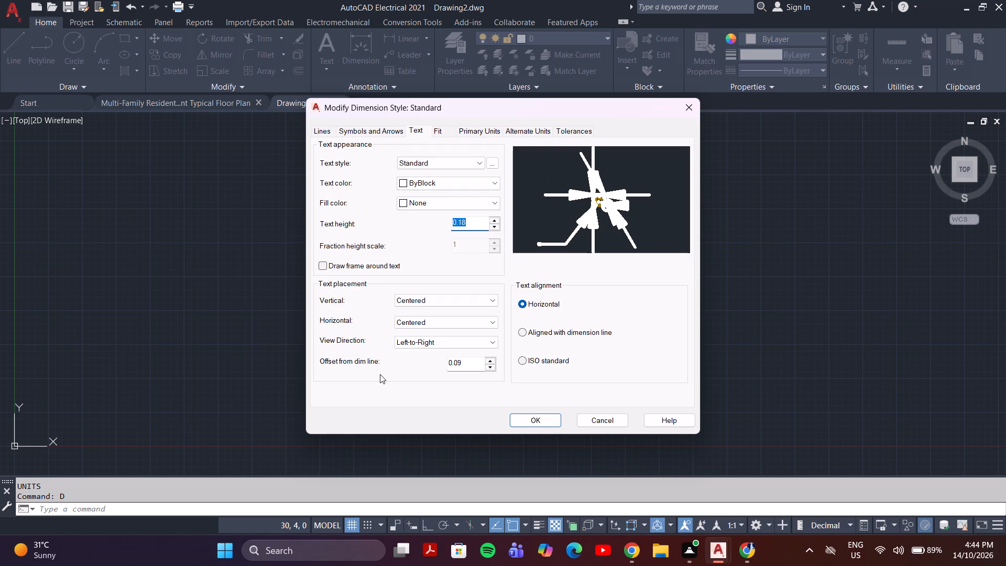
key(BackSpace)
key(6)
click(417, 129)
click(469, 135)
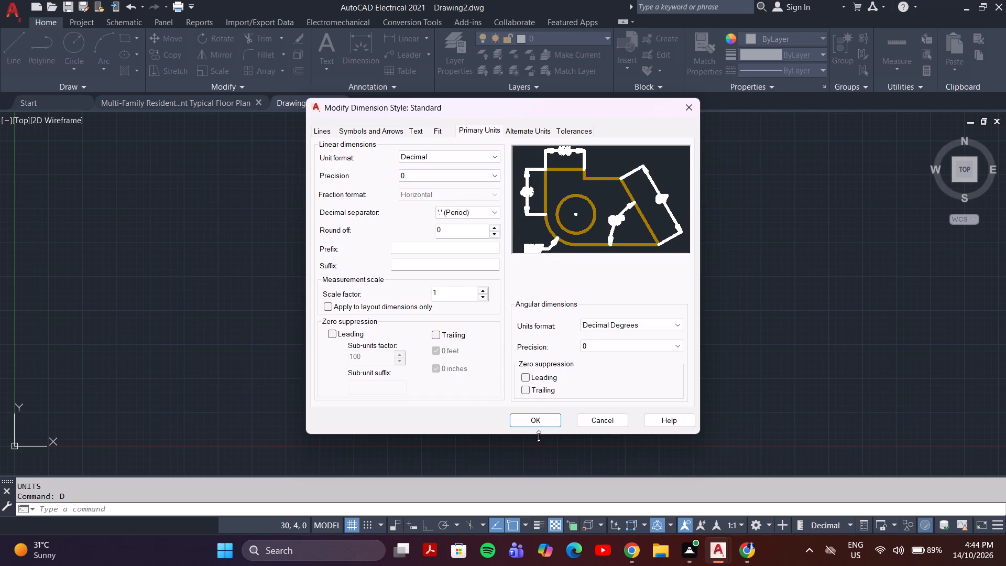
click(540, 417)
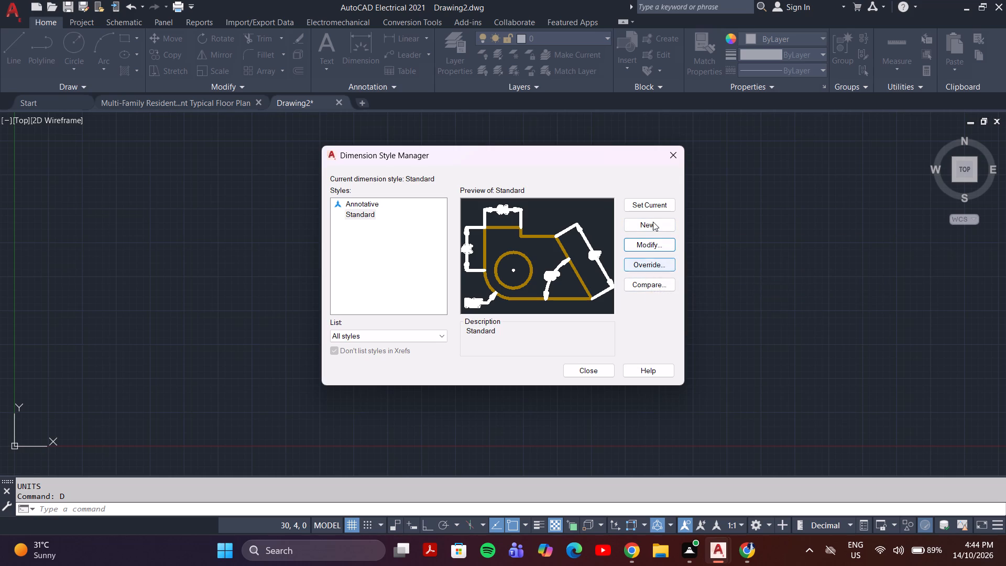
Make Standard the current dimension style and close the style manager.
click(656, 201)
click(579, 372)
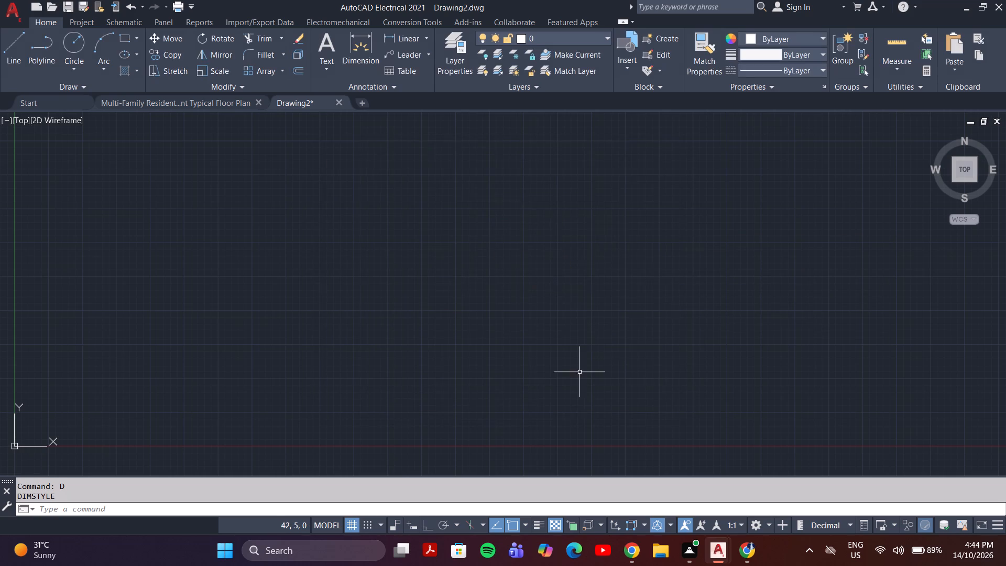
Set the current lineweight to ByBlock.
click(814, 55)
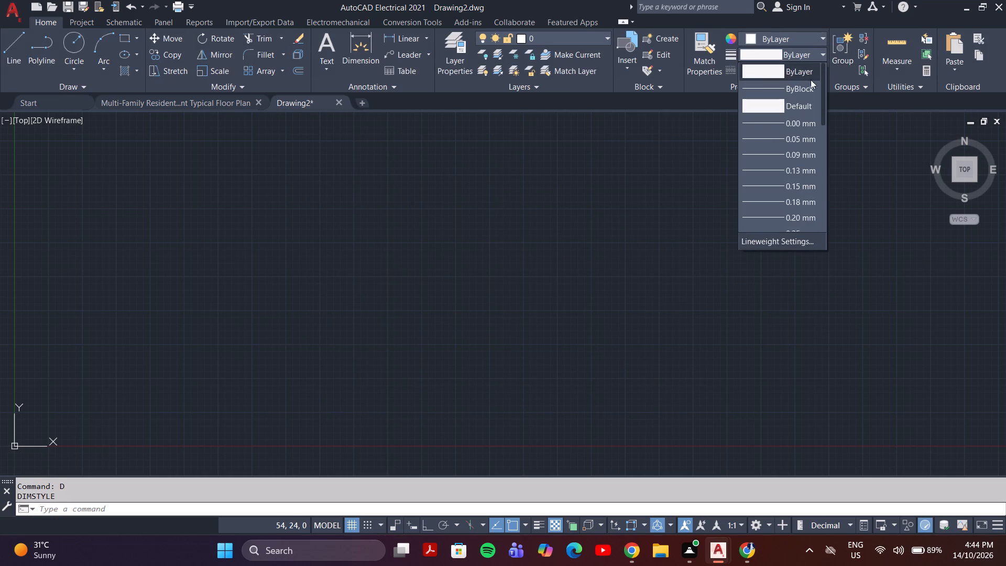
click(802, 91)
Set the model space limits with the lower-left corner at 0,0 and the upper-right corner at 100,100.
scroll(574, 255, down, 3)
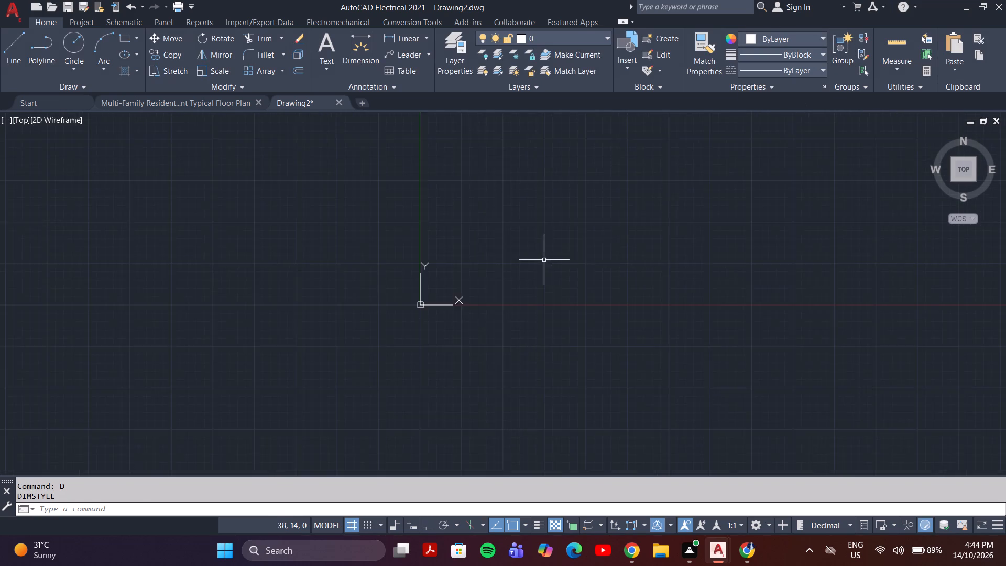
scroll(544, 260, down, 1)
middle_drag(543, 260, 169, 402)
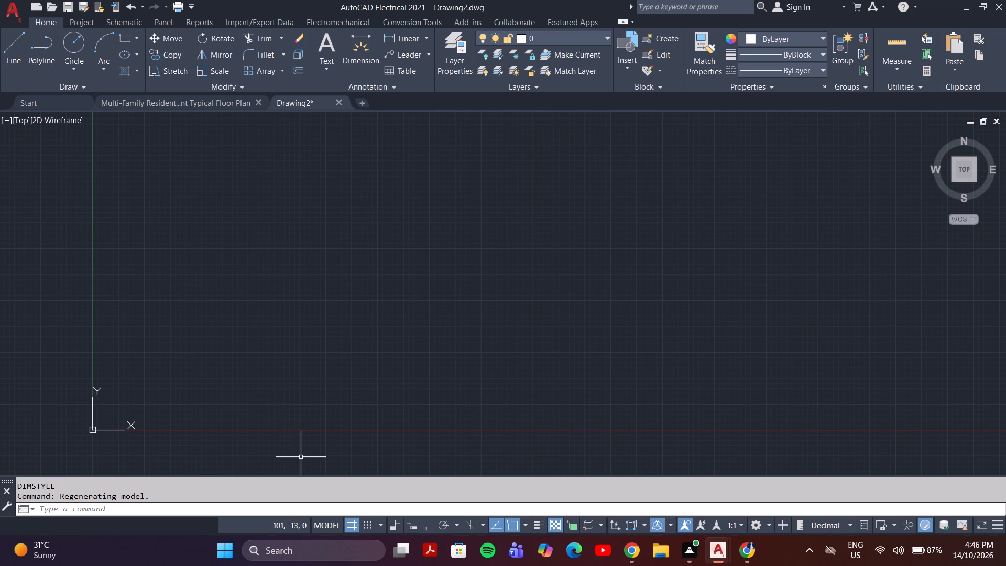
middle_drag(414, 267, 332, 377)
scroll(414, 267, down, 1)
scroll(387, 325, down, 1)
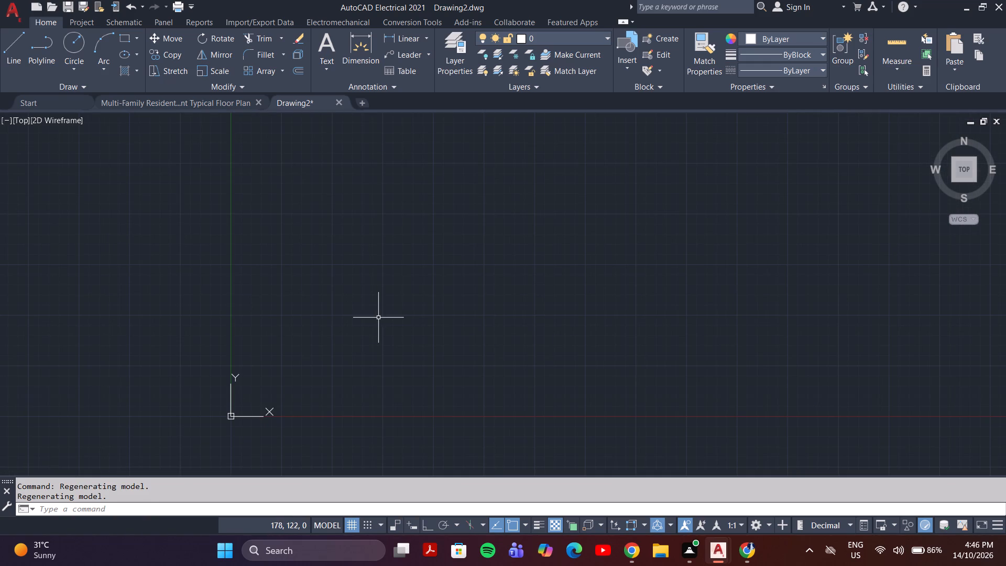
middle_drag(507, 363, 364, 395)
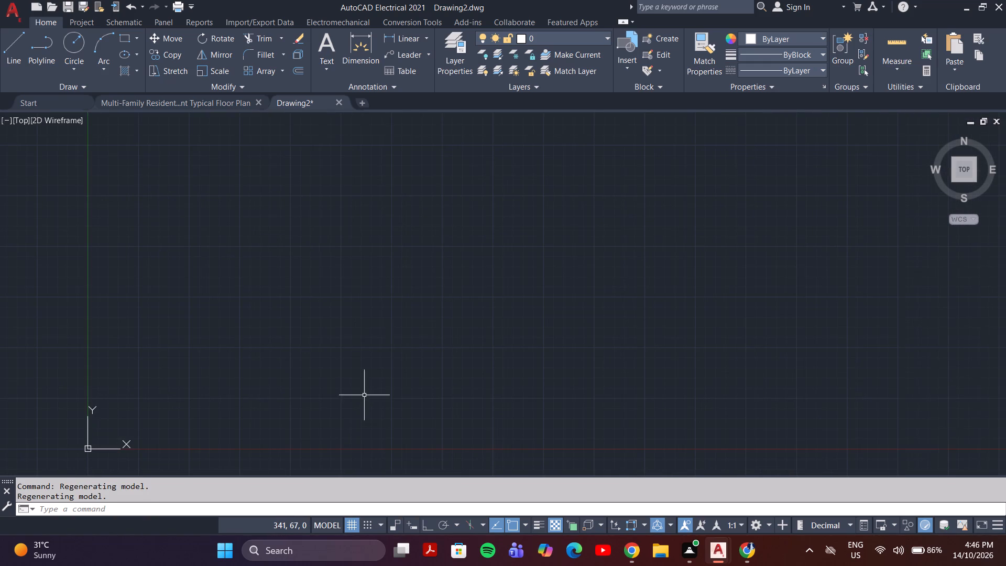
text(lim)
key(Return)
text(100,1)
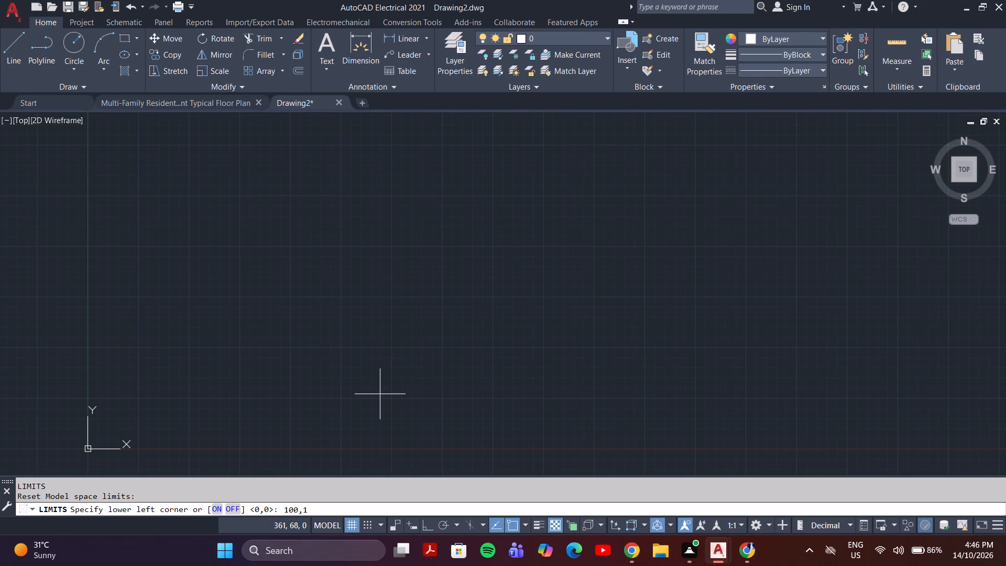
text(00)
key(BackSpace)
key(BackSpace)
key(BackSpace)
key(BackSpace)
key(BackSpace)
key(BackSpace)
key(BackSpace)
key(BackSpace)
key(Return)
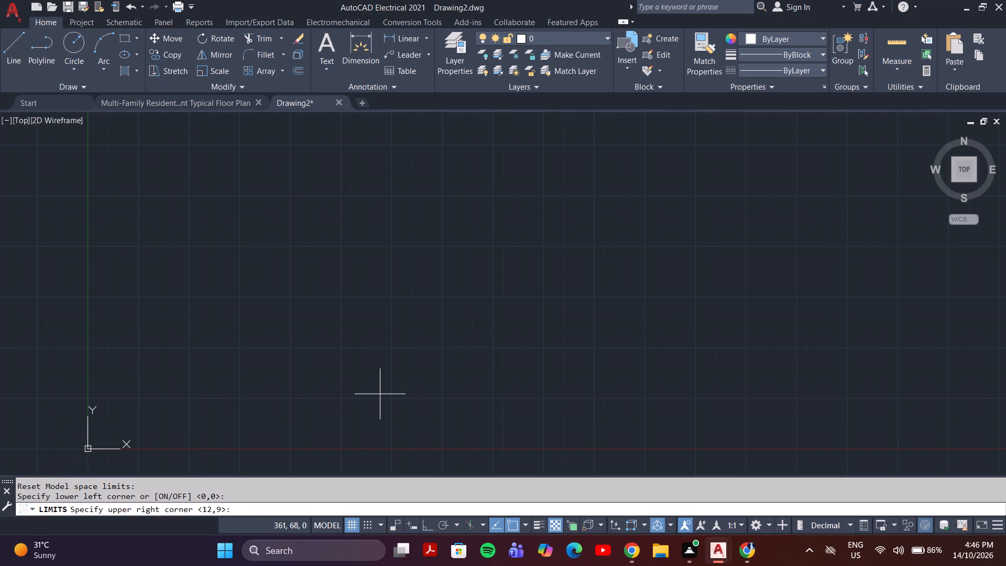
text(100,)
text(100)
key(Return)
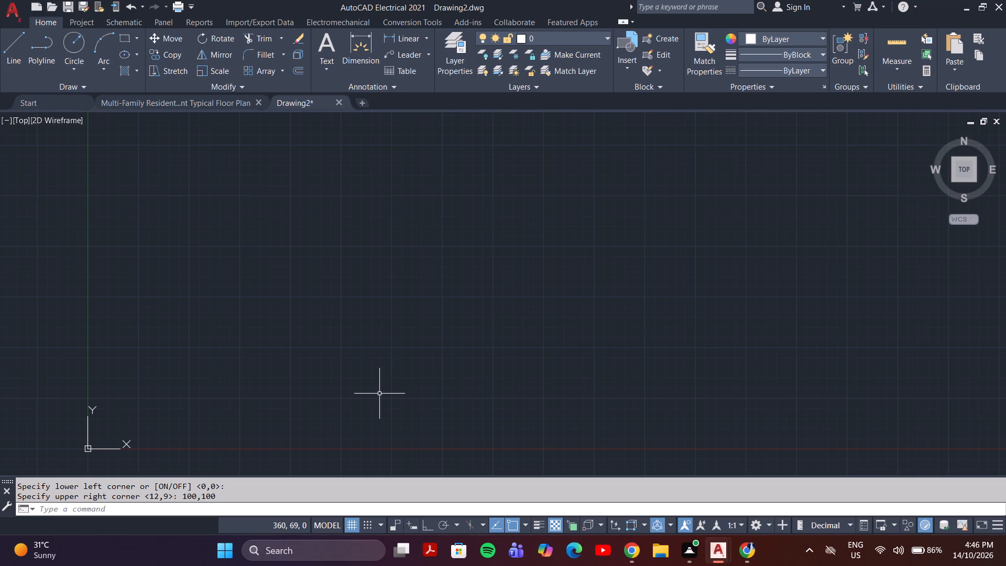
Turn on isometric drafting with the left isoplane active.
middle_drag(320, 390, 487, 515)
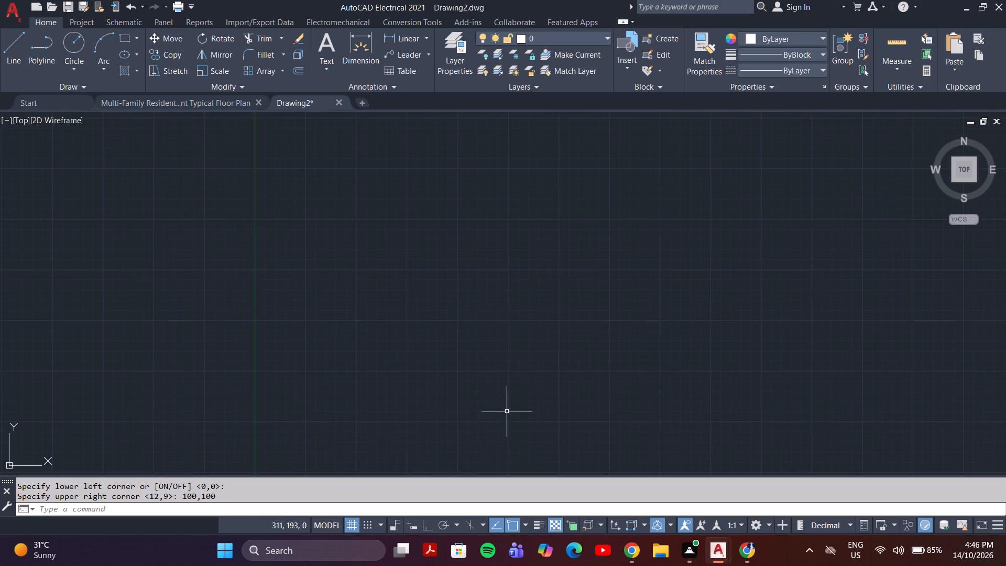
scroll(449, 365, up, 2)
scroll(449, 365, down, 4)
middle_drag(449, 368, 358, 354)
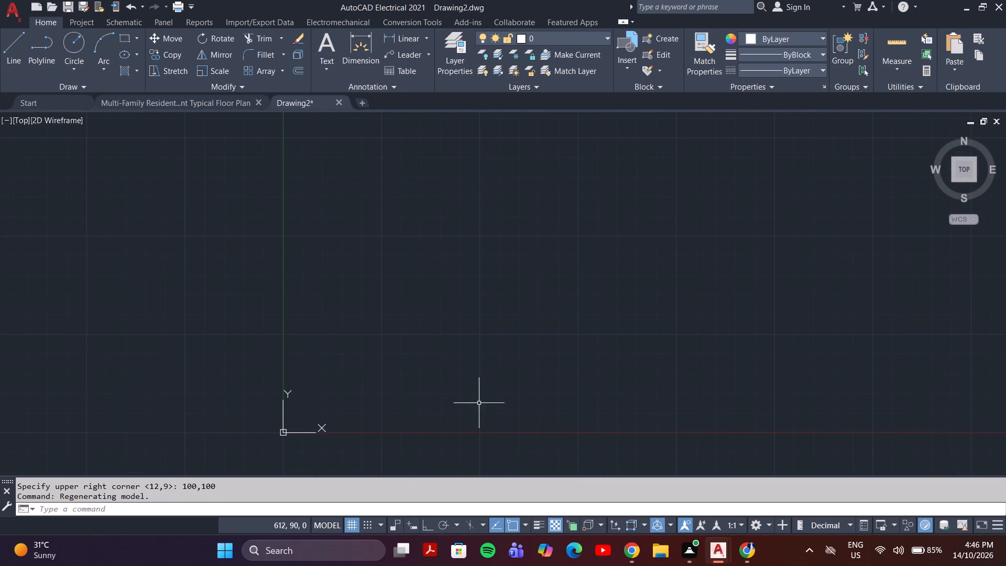
key(F5)
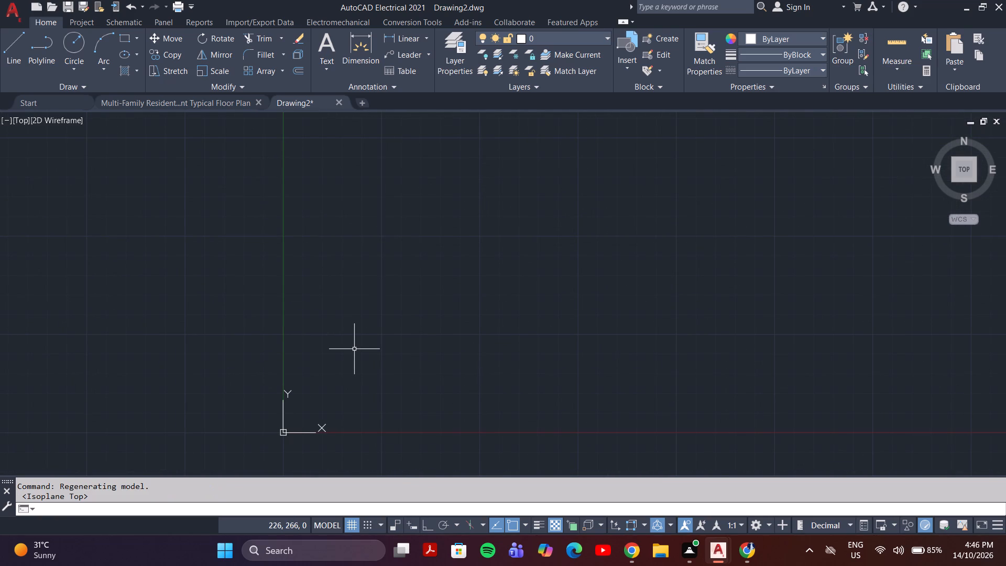
click(474, 524)
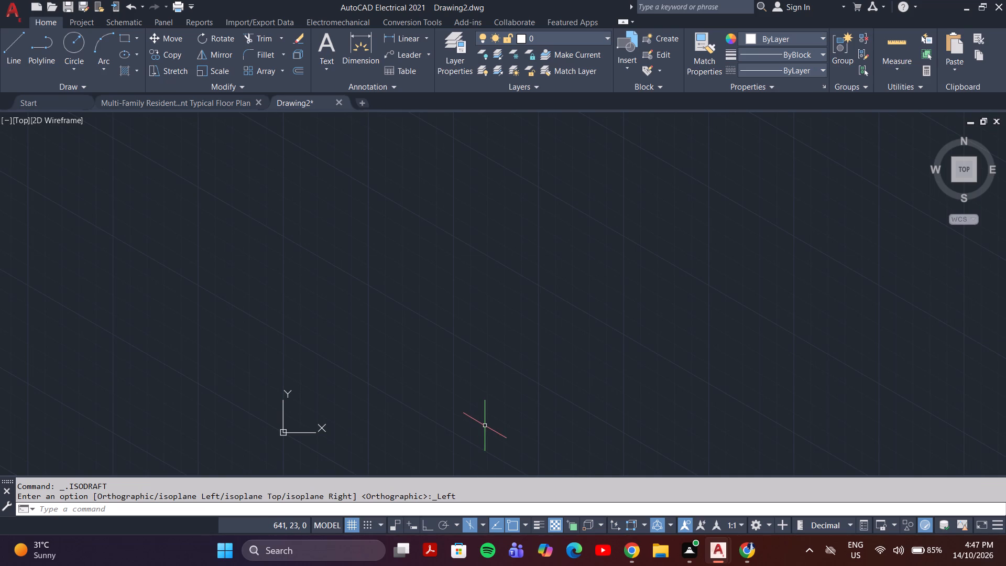
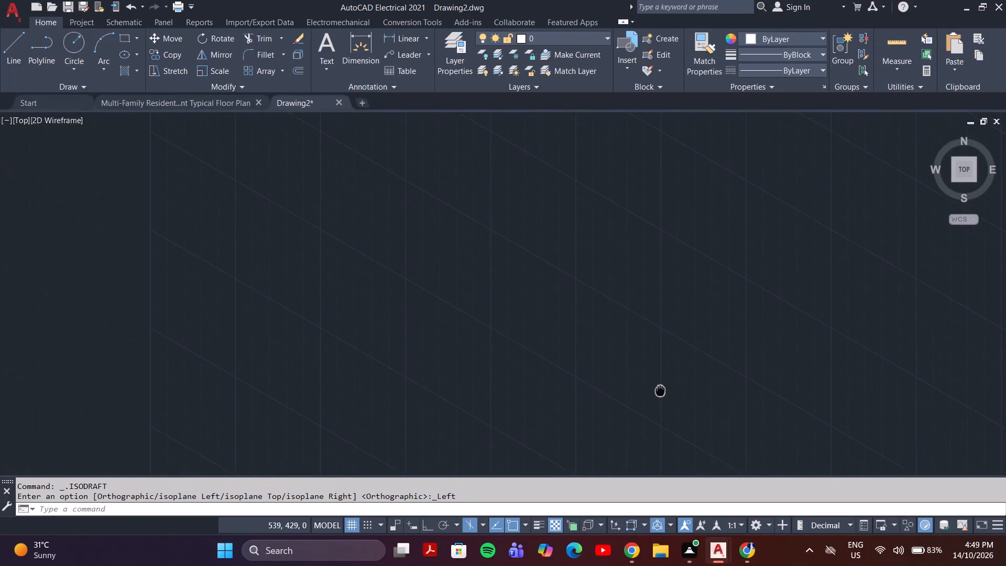
Start a line from a point just above and right of the origin, with Ortho on to follow the left isoplane axes.
scroll(668, 360, down, 2)
middle_drag(656, 364, 627, 312)
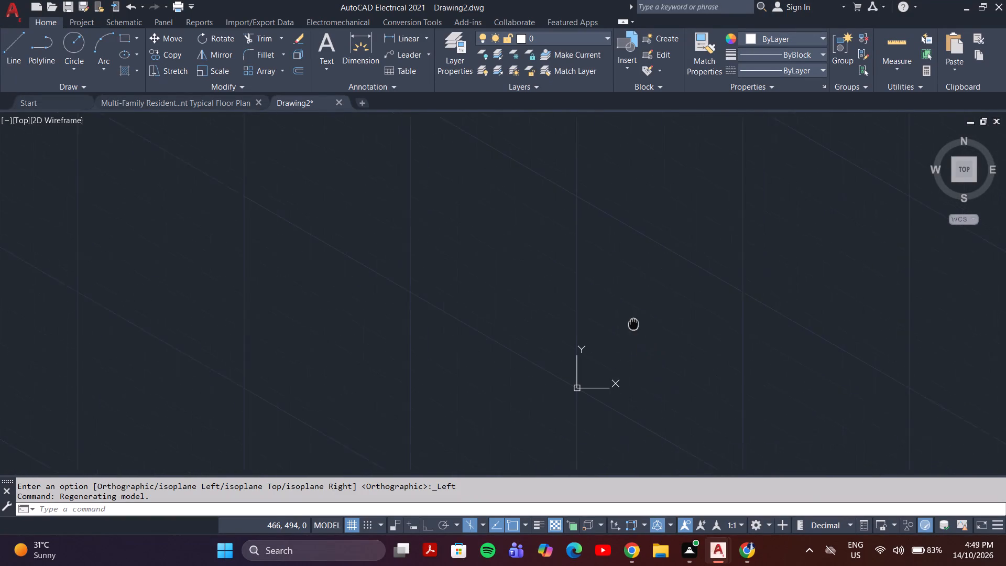
middle_drag(627, 312, 622, 306)
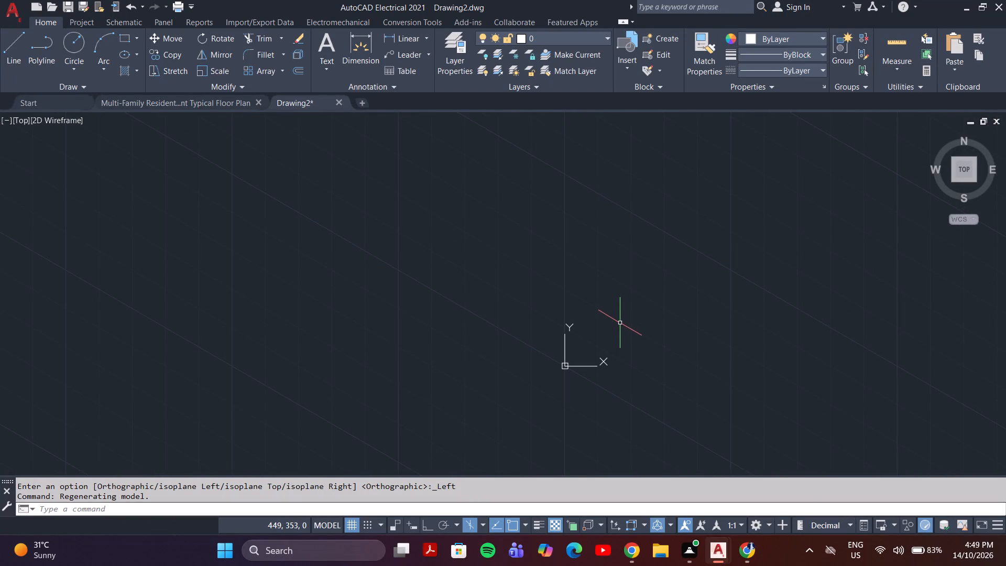
key(l)
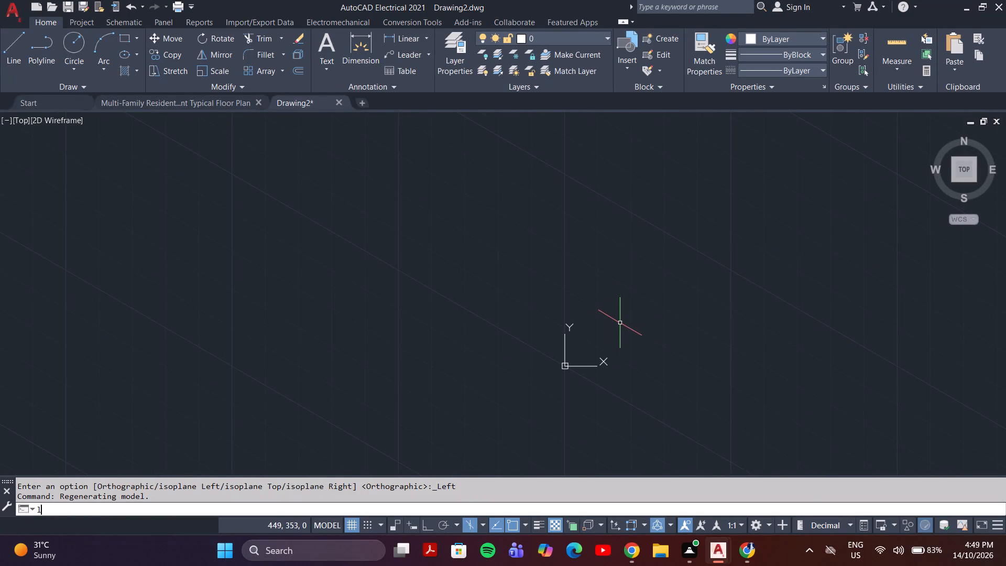
key(Return)
click(642, 300)
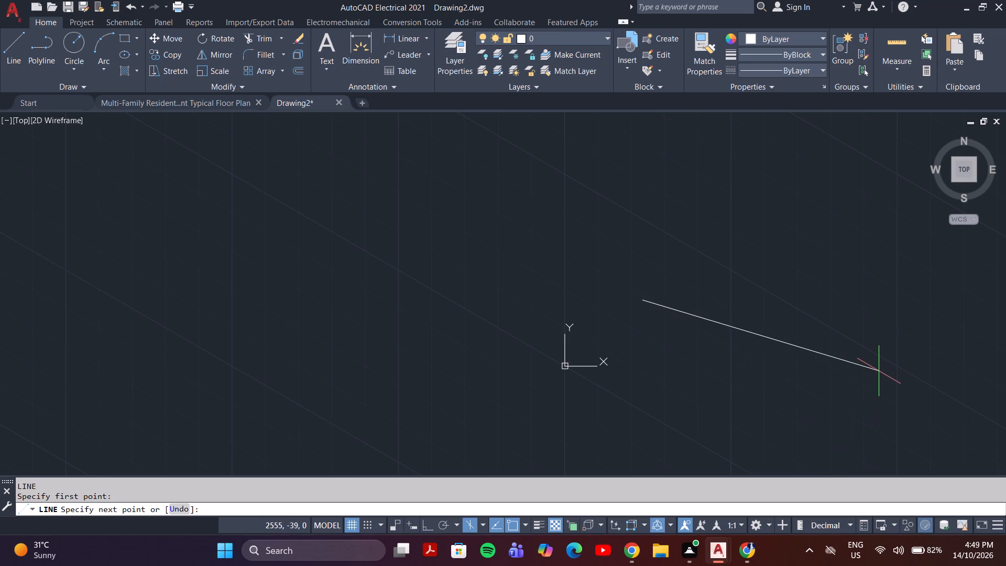
key(F8)
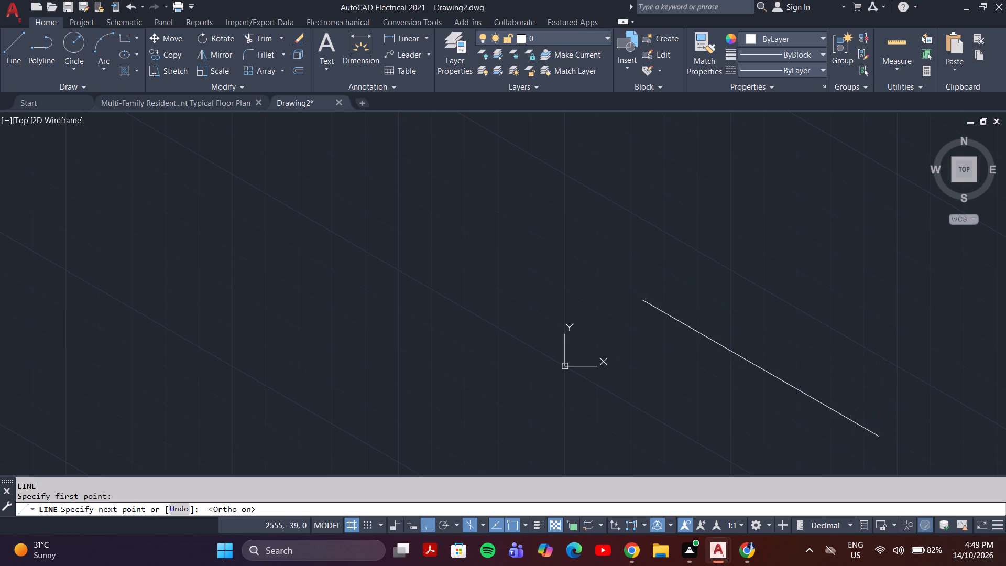
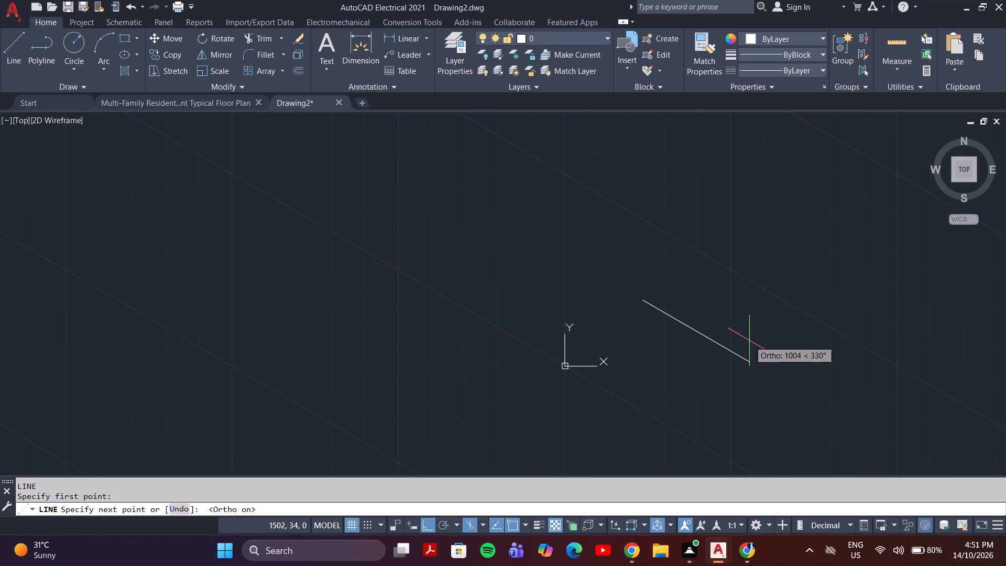
Draw the first line segment 1.75 long along the 330° axis of the left isoplane.
key(1)
key(period)
text(74)
key(BackSpace)
key(5)
key(Return)
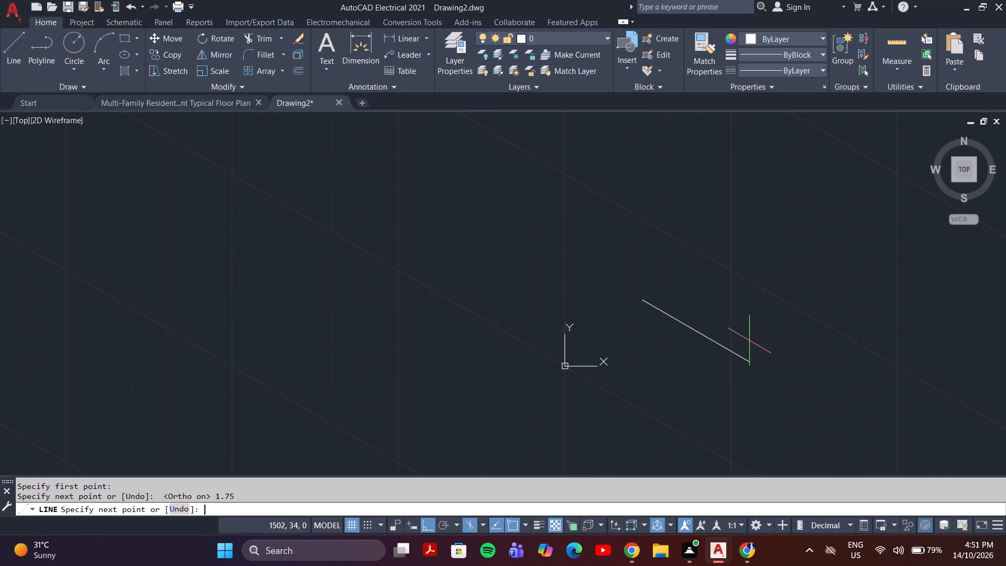
Continue the line with a segment 1.175 long straight down (270°) from the end of the 1.75 segment.
scroll(657, 318, up, 3)
scroll(581, 233, up, 3)
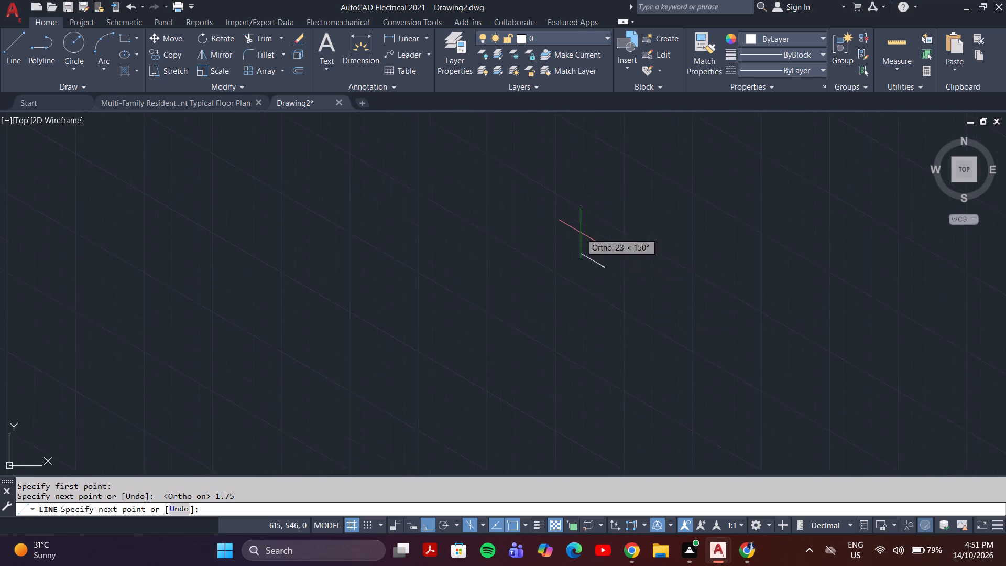
scroll(611, 254, up, 2)
scroll(630, 334, up, 3)
middle_drag(612, 331, 790, 362)
scroll(697, 359, up, 2)
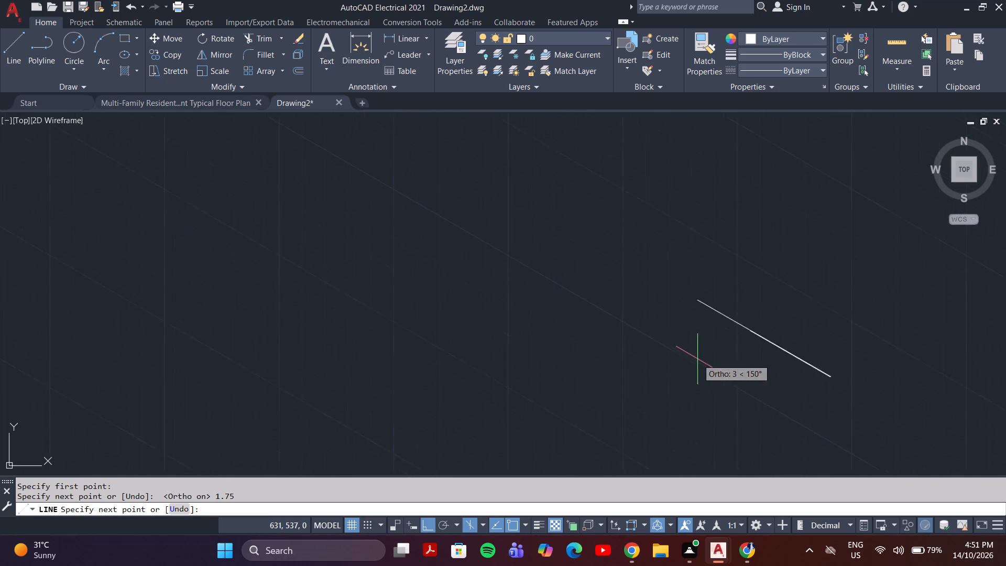
scroll(697, 359, up, 2)
middle_drag(892, 372, 472, 242)
scroll(591, 266, down, 3)
middle_drag(599, 242, 619, 285)
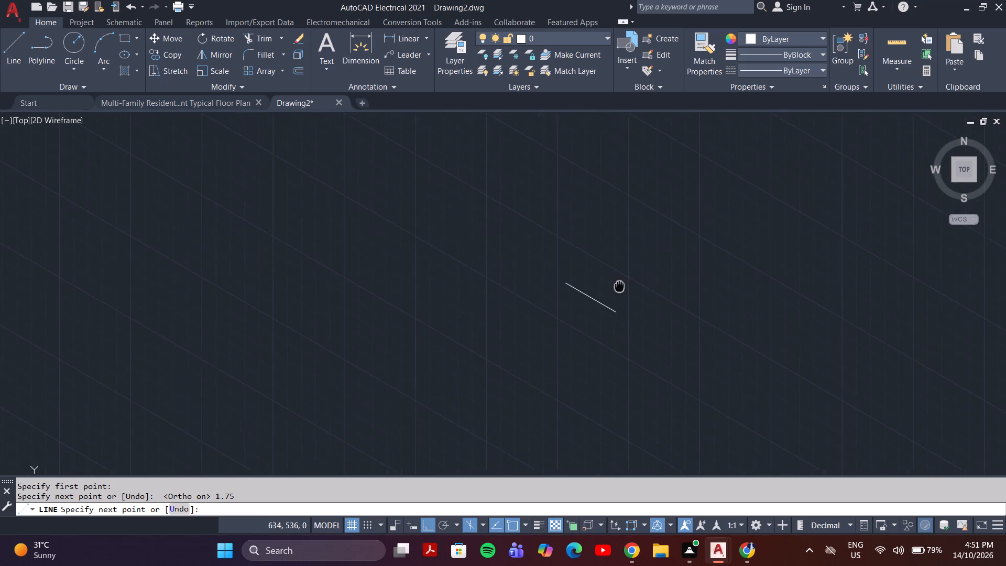
middle_drag(619, 285, 621, 281)
scroll(630, 272, up, 1)
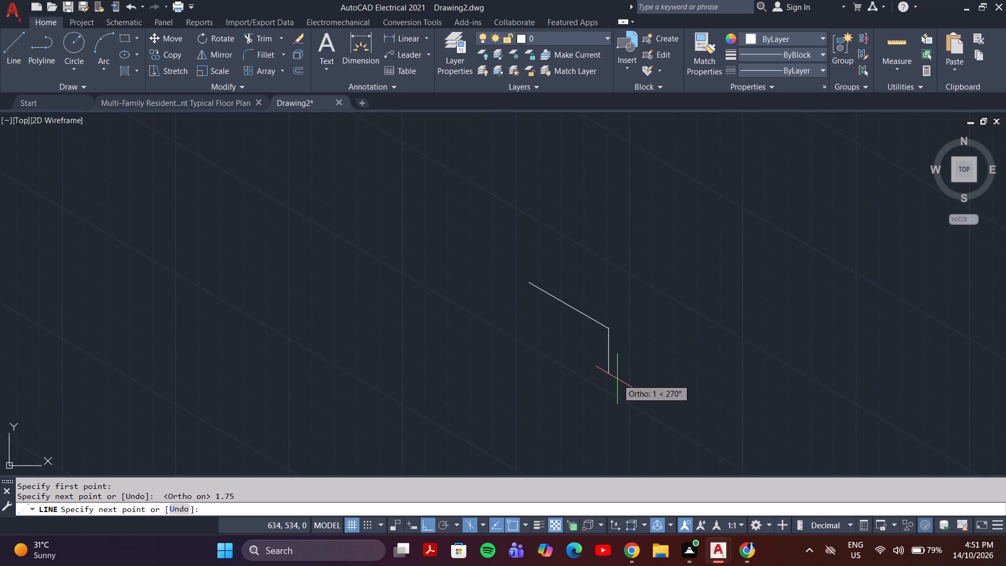
key(1)
text(.1)
text(75)
key(Return)
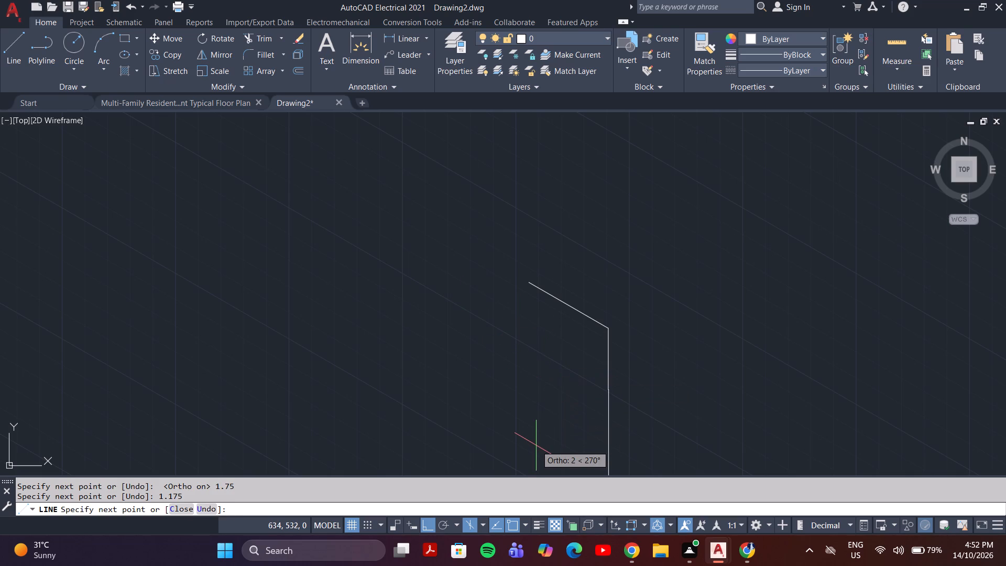
Switch to the top isoplane, draw a segment 5 long along 210°, and end the line.
key(F5)
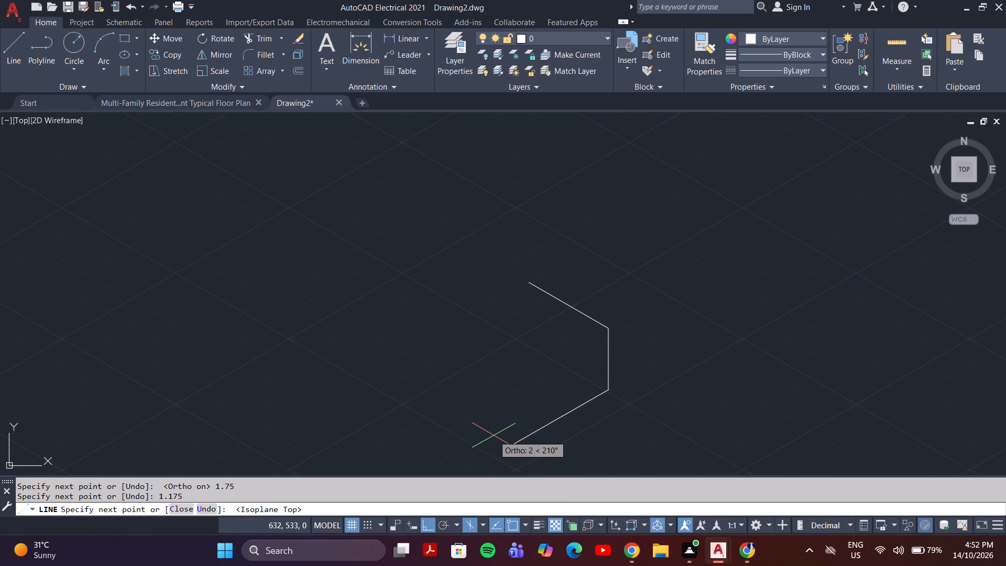
middle_drag(494, 436, 526, 401)
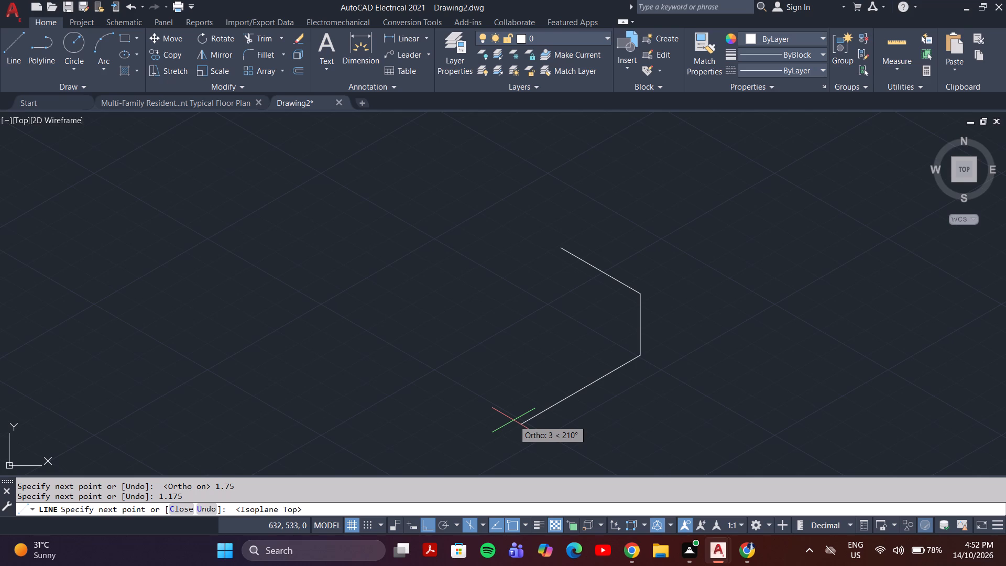
key(5)
key(Return)
scroll(530, 417, down, 2)
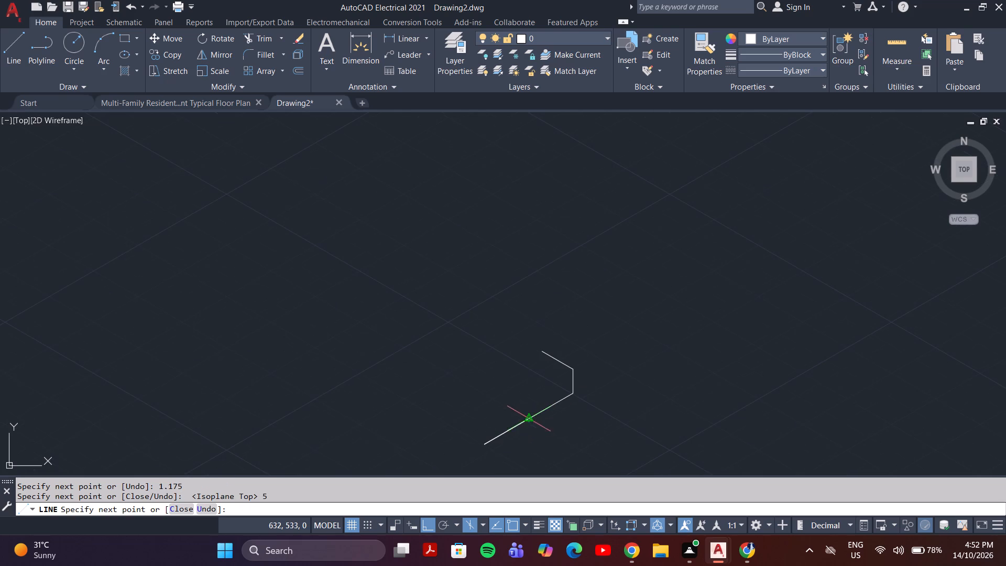
scroll(506, 422, down, 1)
middle_drag(506, 422, 554, 376)
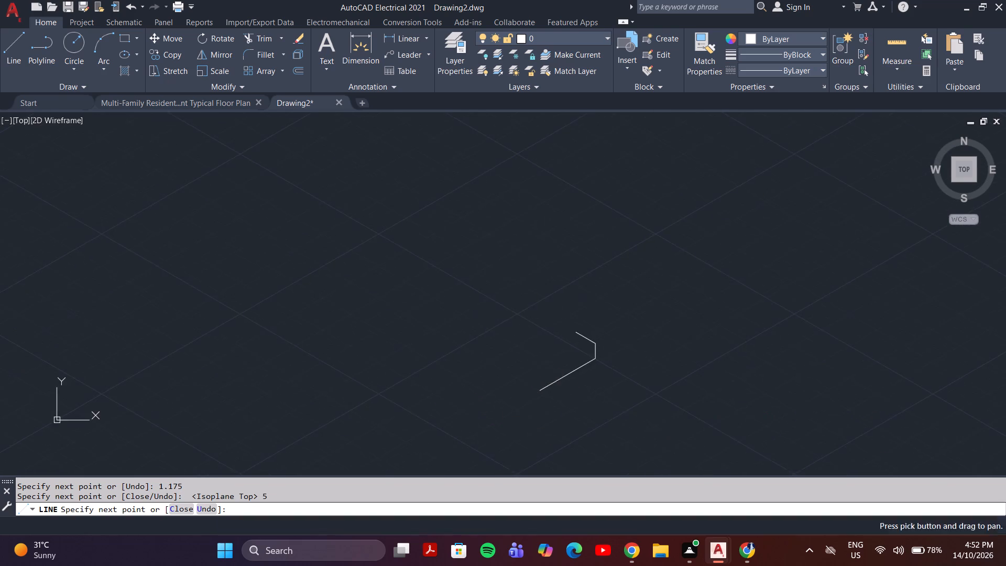
scroll(538, 382, up, 3)
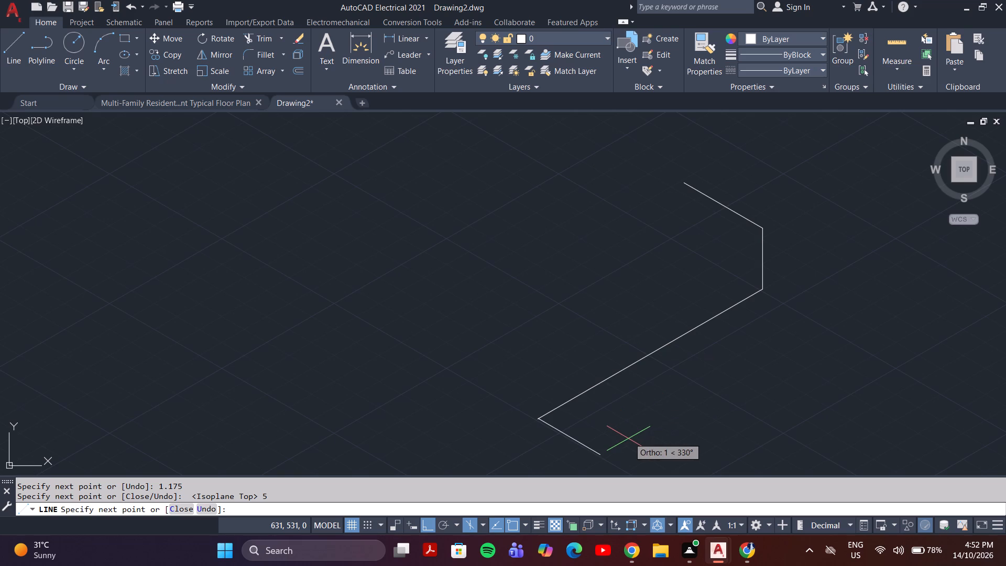
key(Escape)
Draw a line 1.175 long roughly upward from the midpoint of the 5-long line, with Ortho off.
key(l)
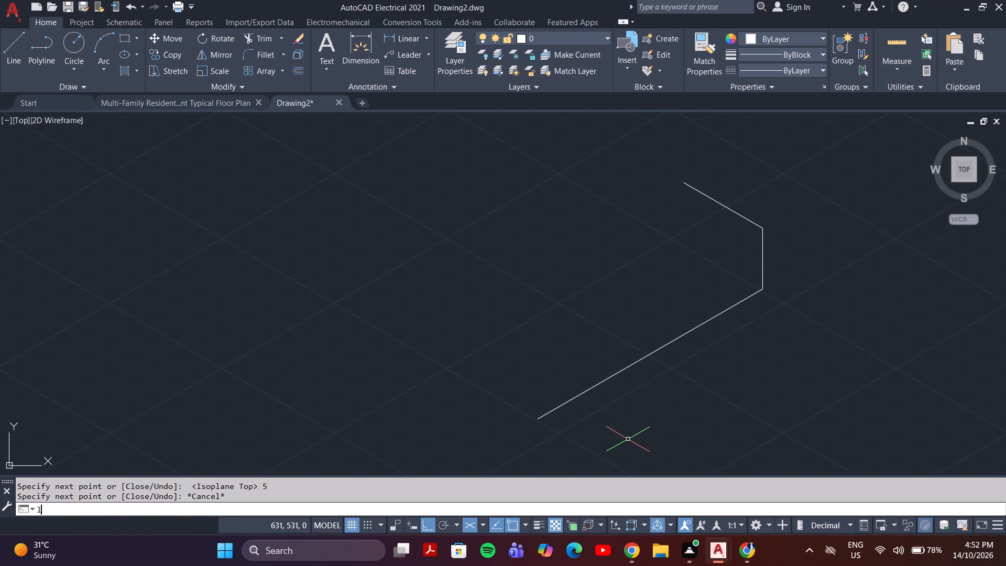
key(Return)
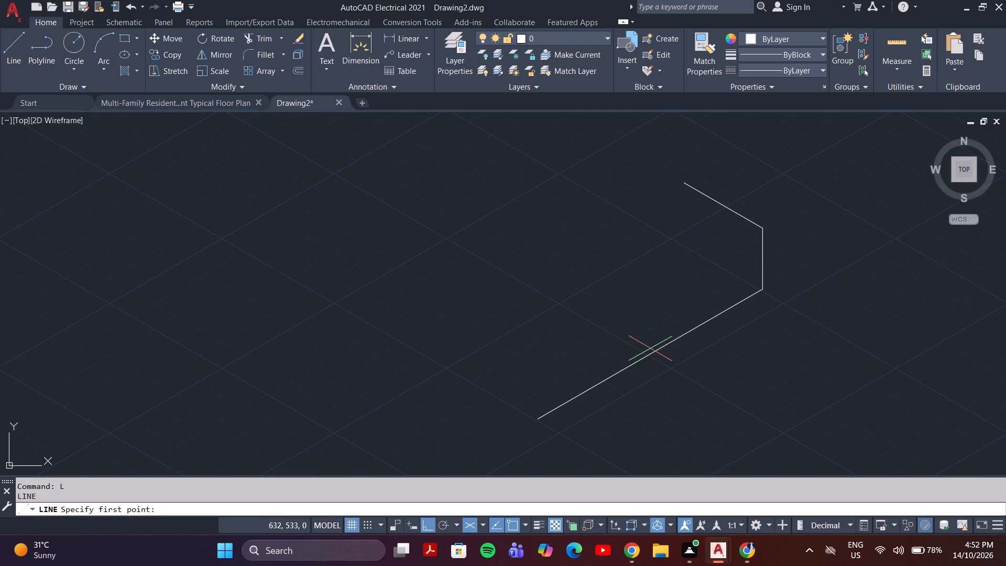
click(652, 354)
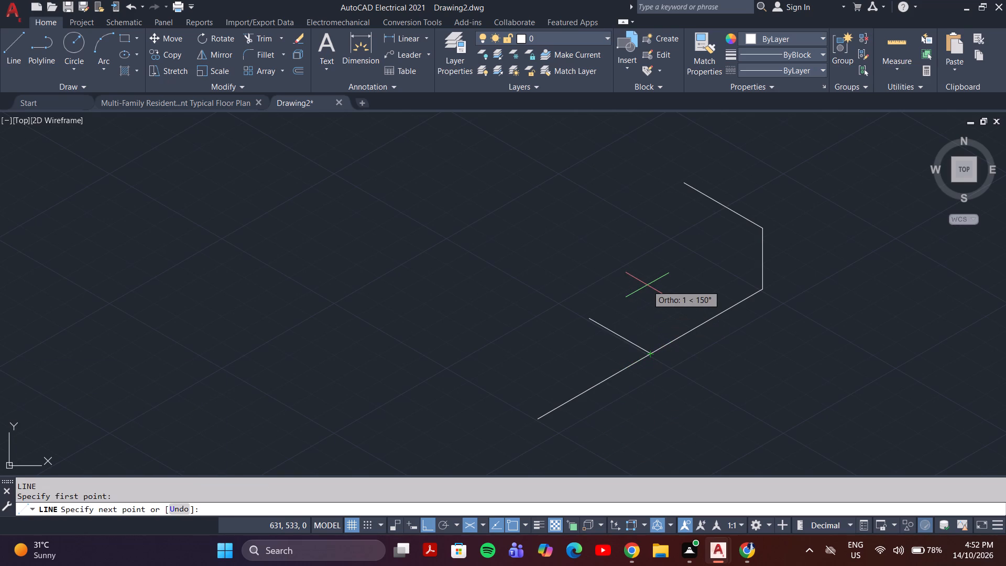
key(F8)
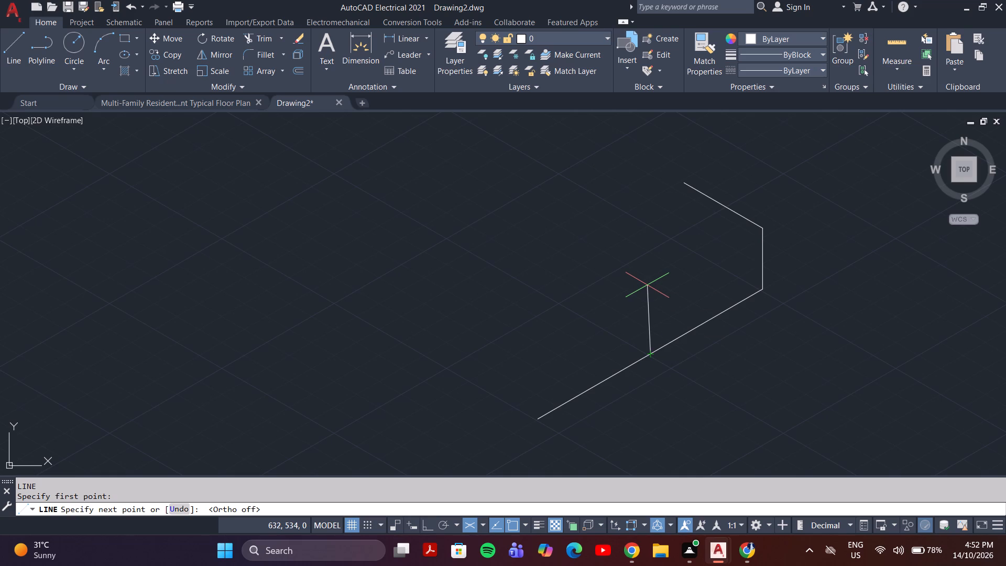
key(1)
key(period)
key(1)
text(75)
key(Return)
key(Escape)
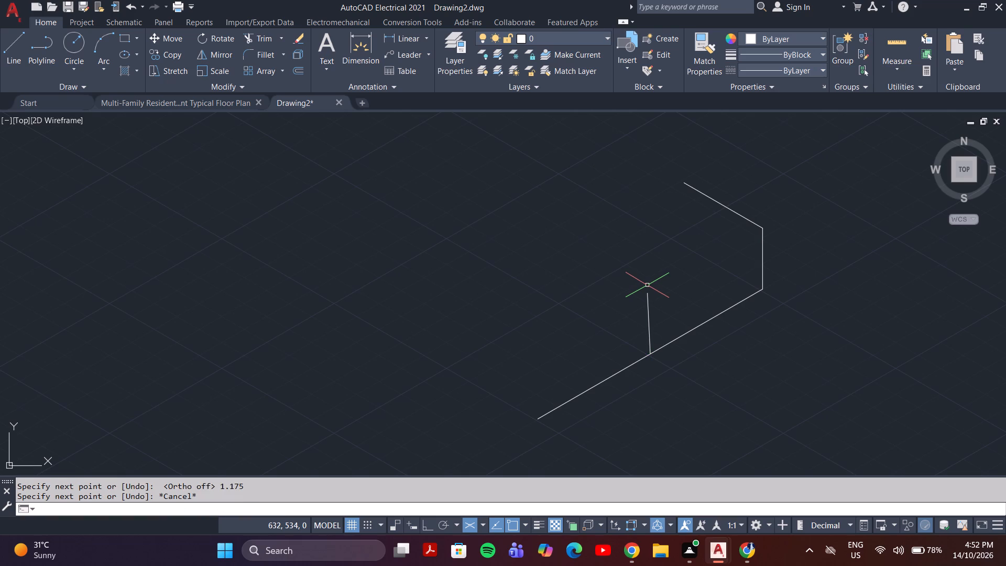
Copy the 1.75 and 1.175 segments from the vertical segment's lower endpoint to the midpoint of the 5-long line.
middle_drag(664, 286, 616, 338)
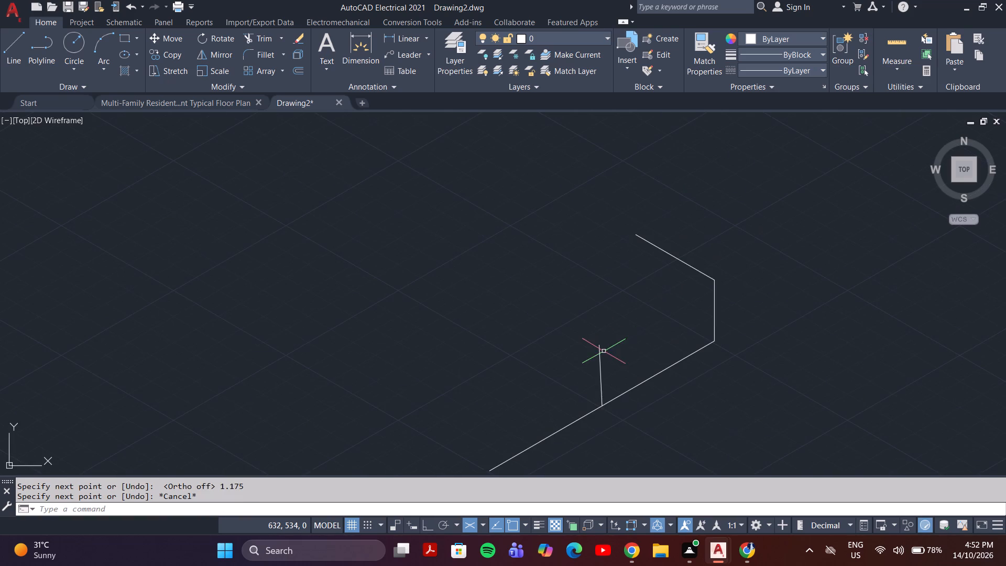
middle_drag(604, 348, 660, 294)
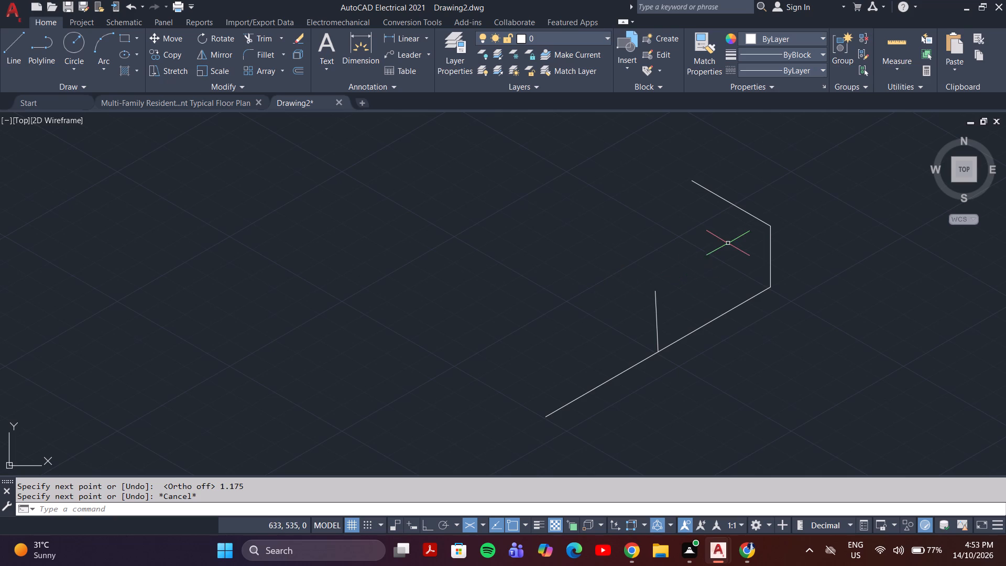
click(774, 199)
click(745, 258)
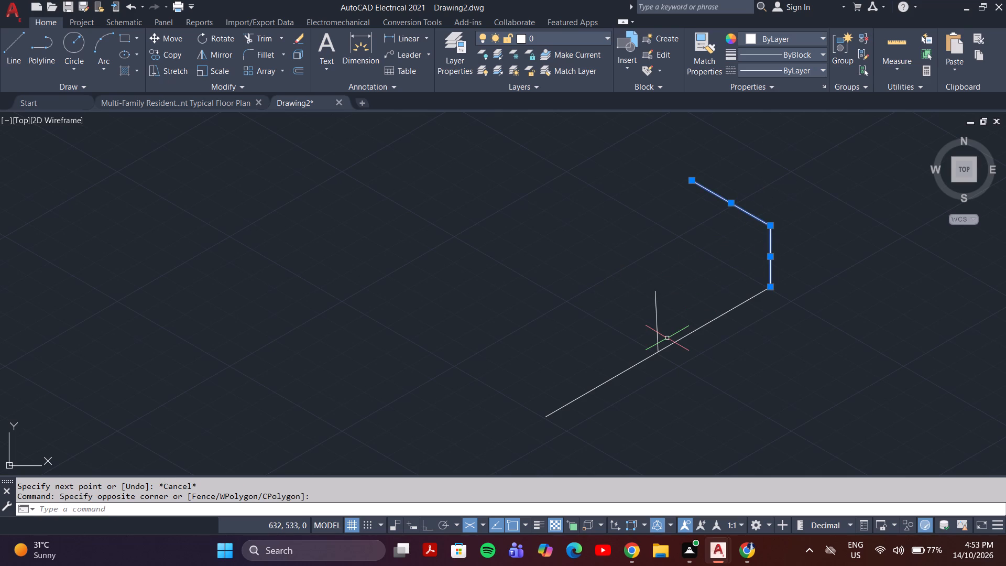
key(c)
key(o)
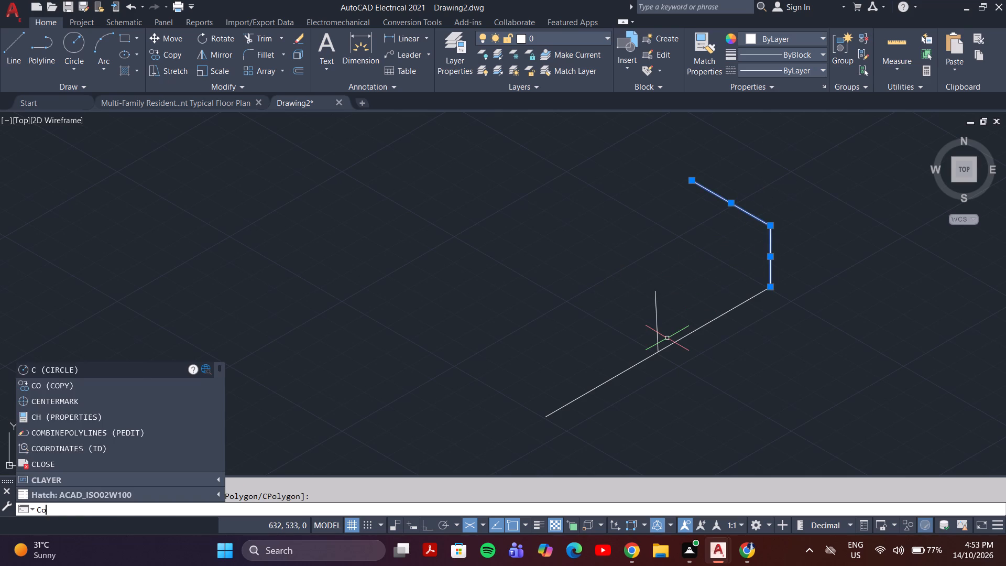
key(Return)
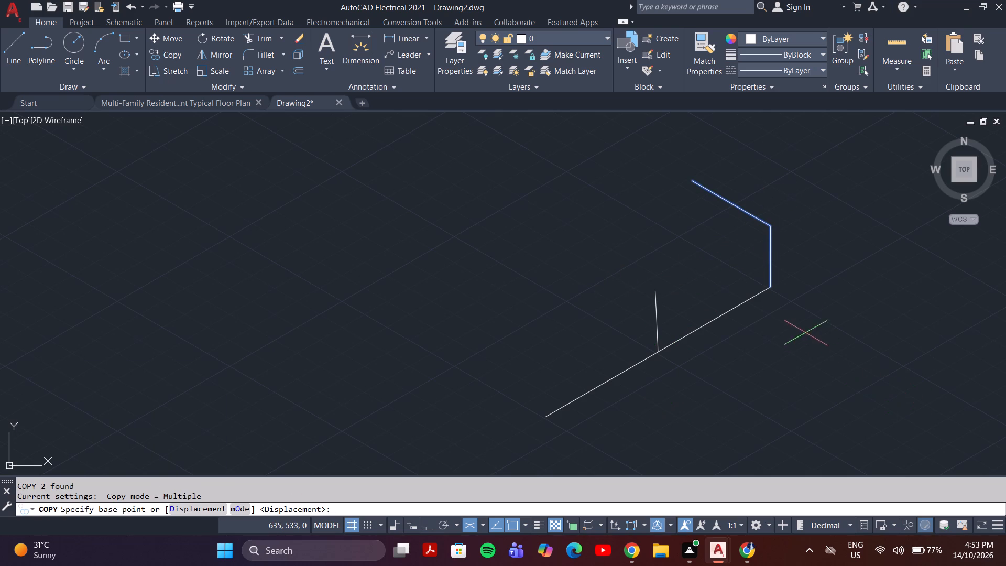
click(771, 288)
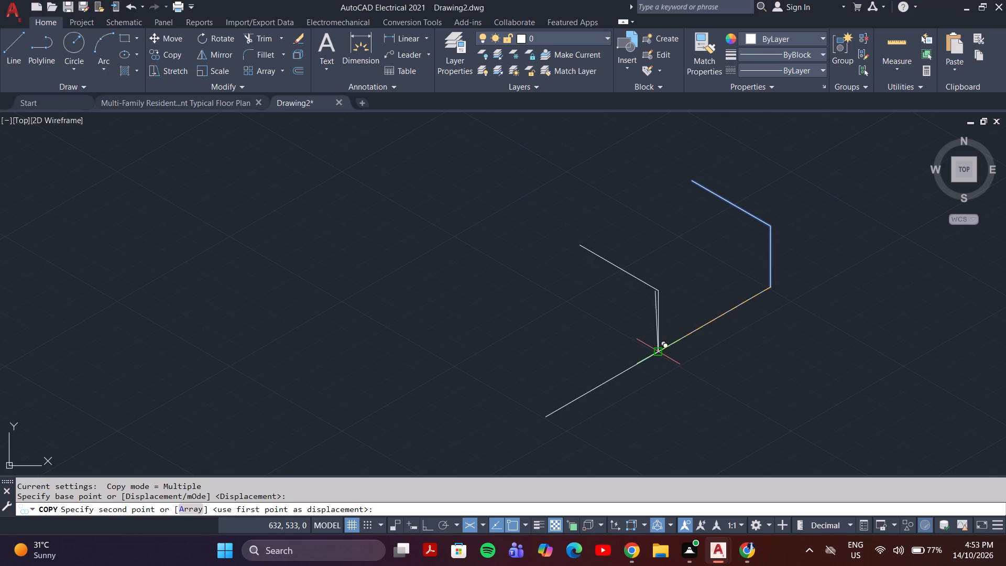
scroll(657, 352, up, 4)
click(649, 353)
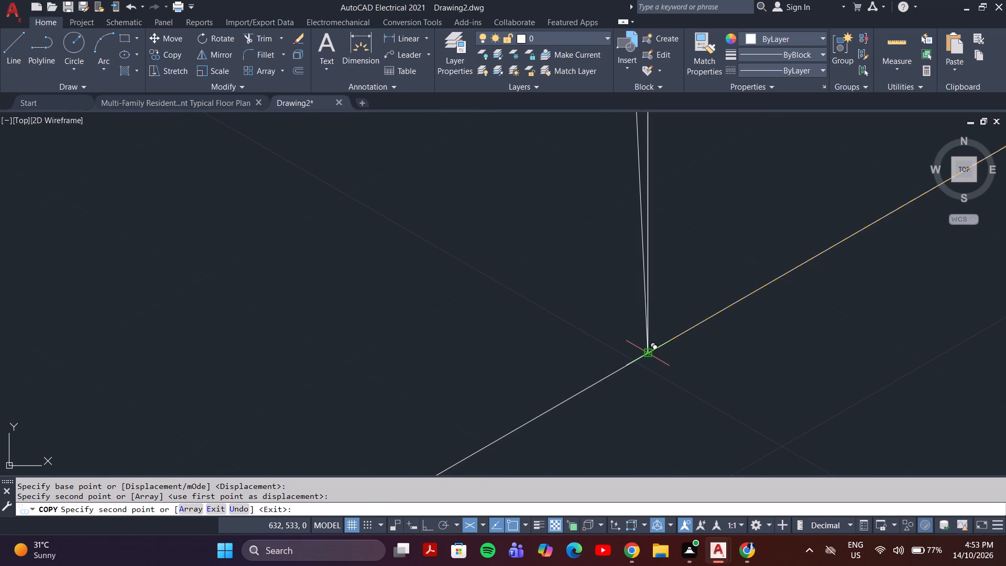
scroll(666, 346, down, 4)
key(Escape)
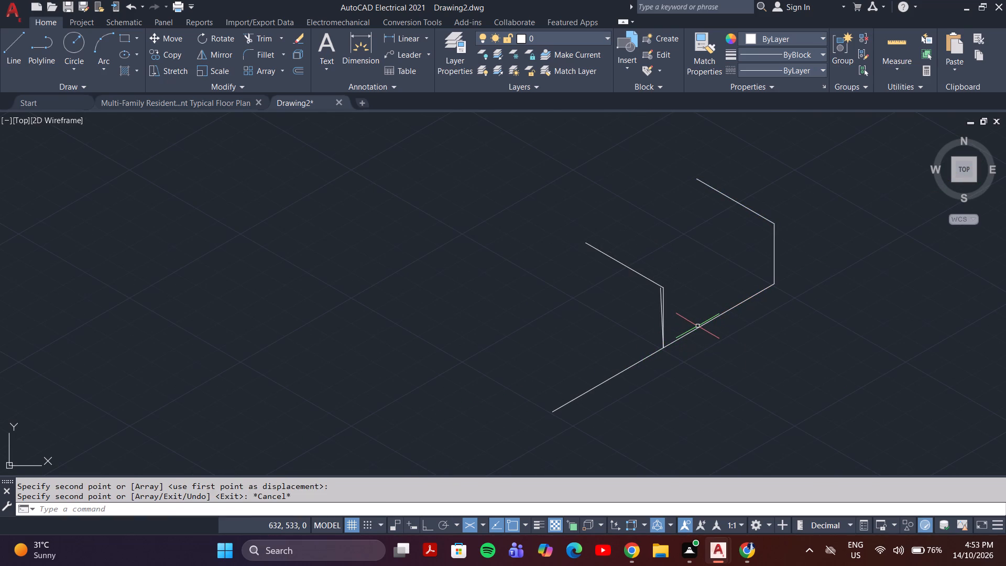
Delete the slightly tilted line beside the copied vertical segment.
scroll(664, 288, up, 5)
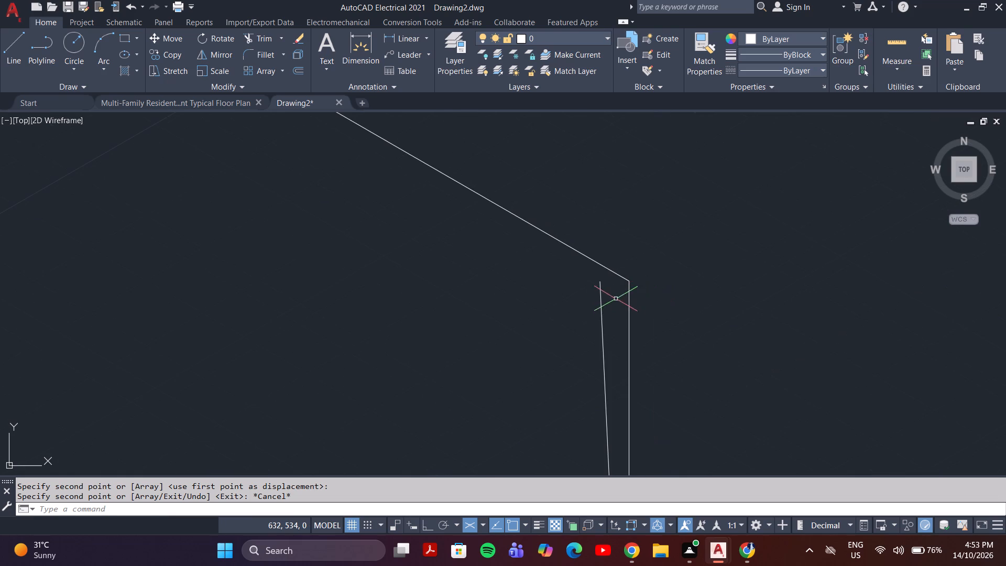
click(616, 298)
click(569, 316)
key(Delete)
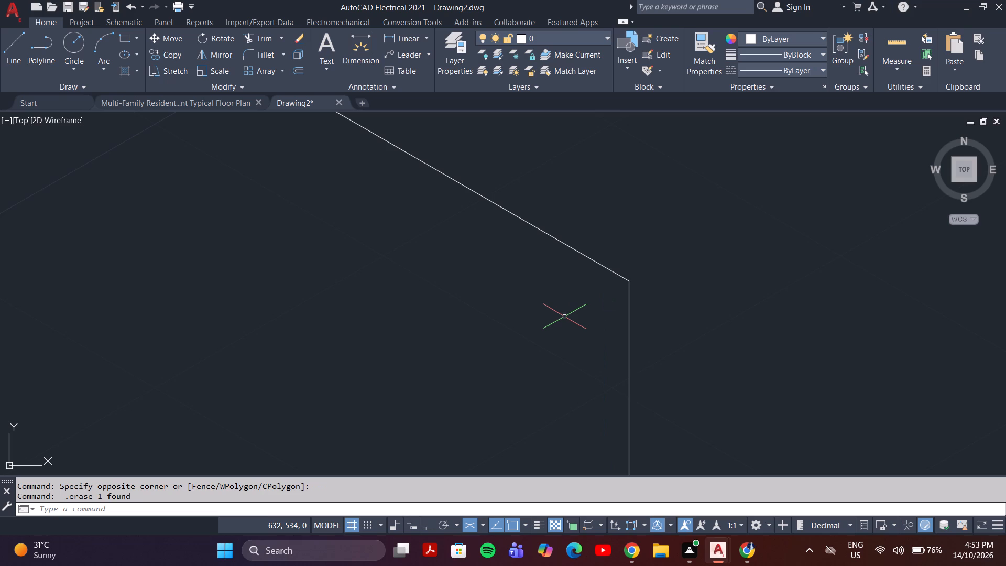
Draw a line connecting the free upper ends of the two 1.75 segments.
scroll(574, 310, down, 5)
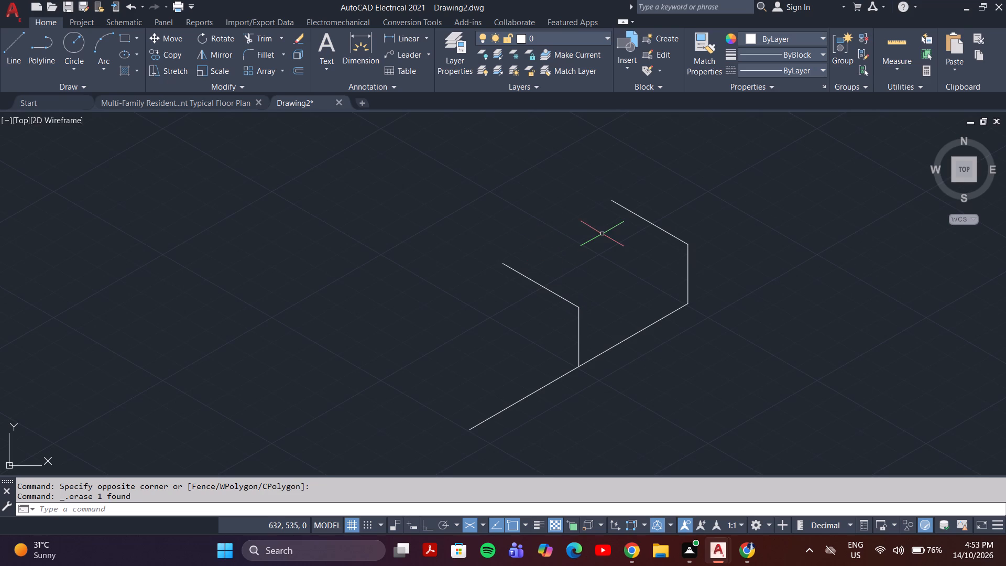
key(l)
key(Return)
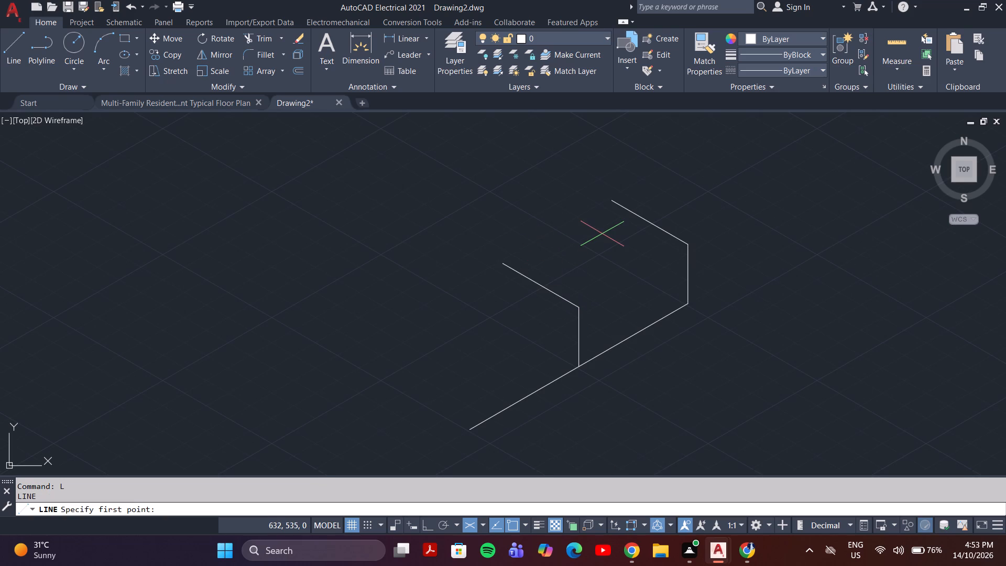
scroll(517, 235, up, 3)
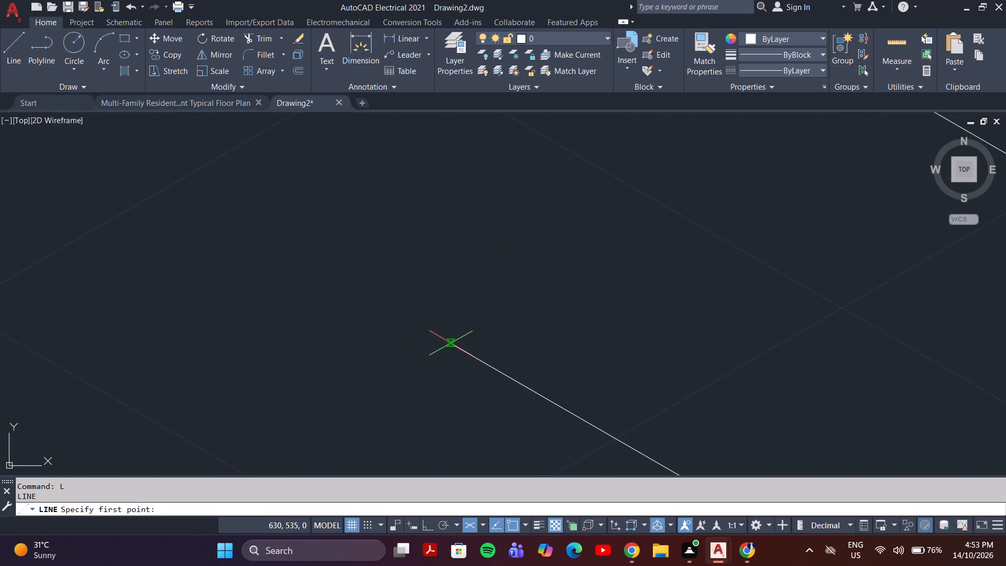
scroll(450, 345, up, 3)
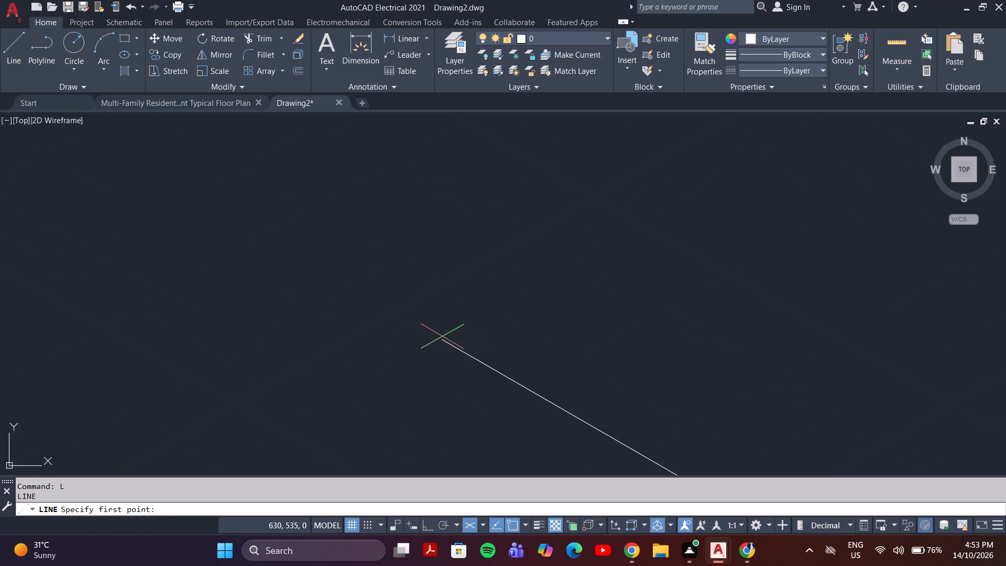
drag(443, 342, 448, 342)
middle_drag(649, 225, 385, 286)
scroll(409, 275, down, 4)
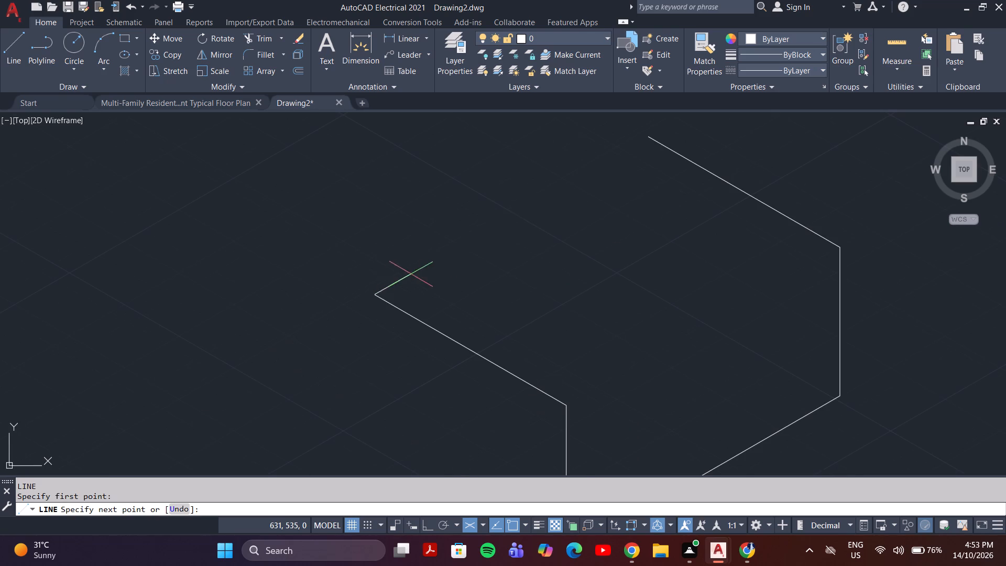
click(651, 138)
key(Escape)
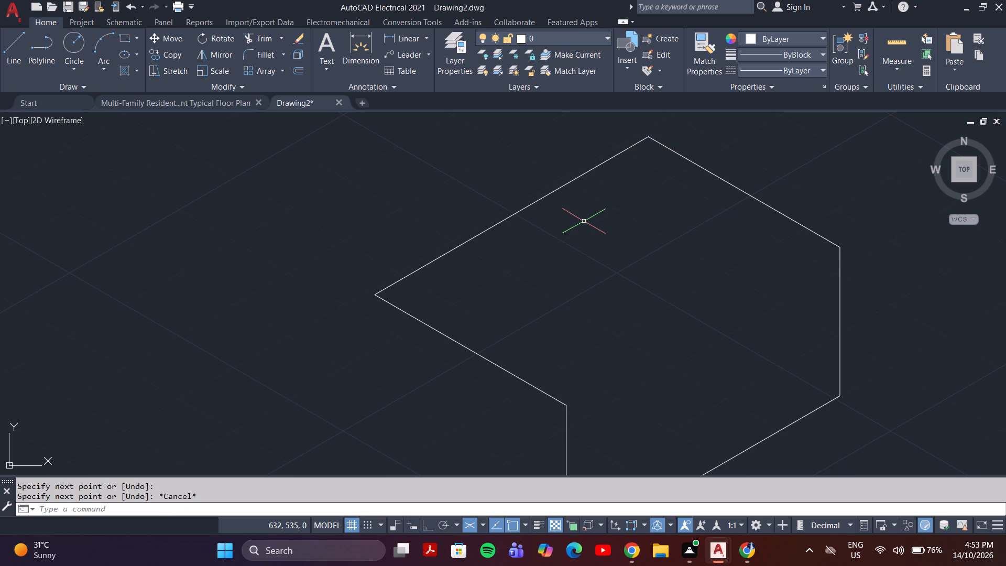
Trim off the part of the 5-long line that extends beyond the foot of the copied vertical segment.
scroll(592, 221, down, 2)
middle_drag(603, 233, 589, 275)
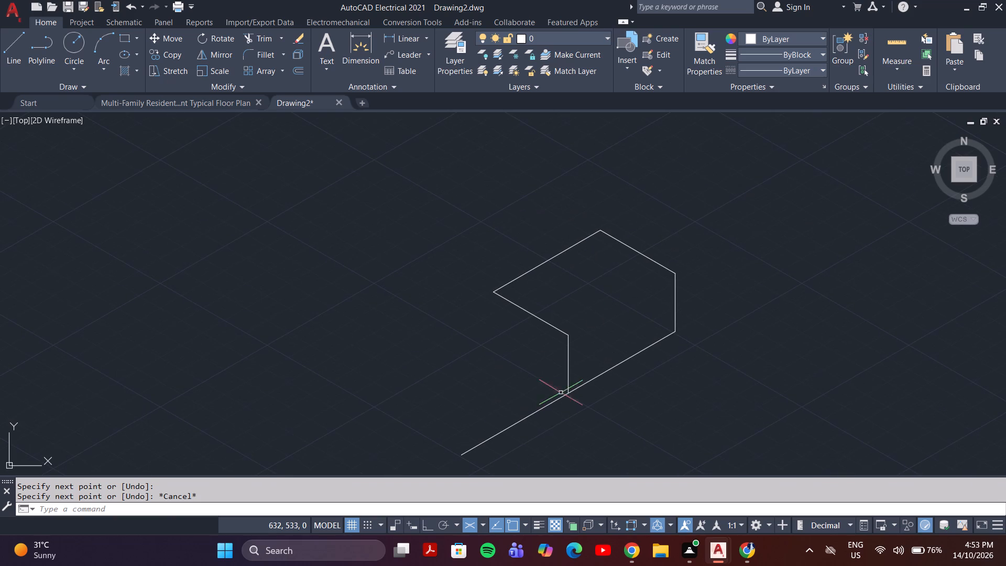
click(552, 427)
click(530, 404)
key(Escape)
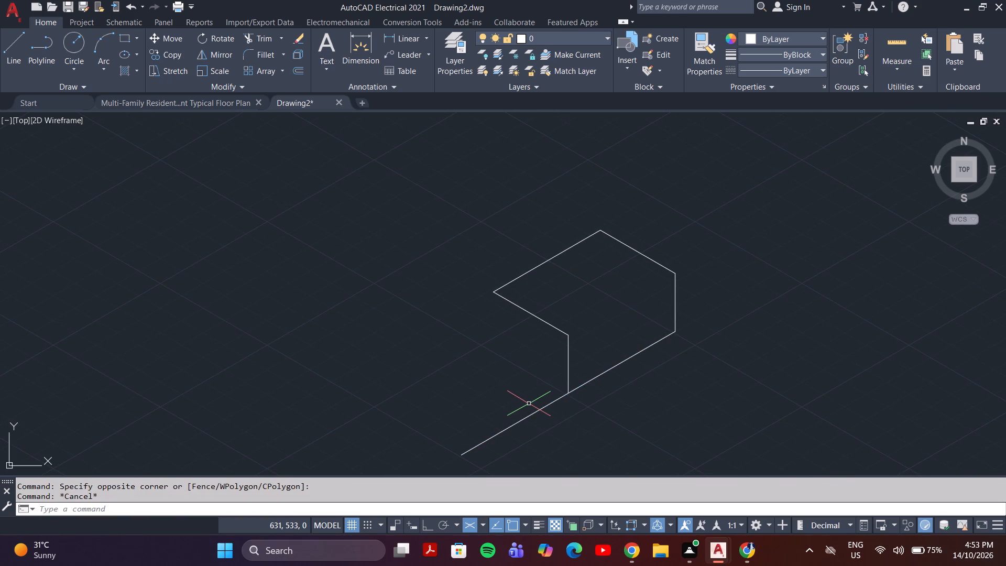
text(tr)
key(Return)
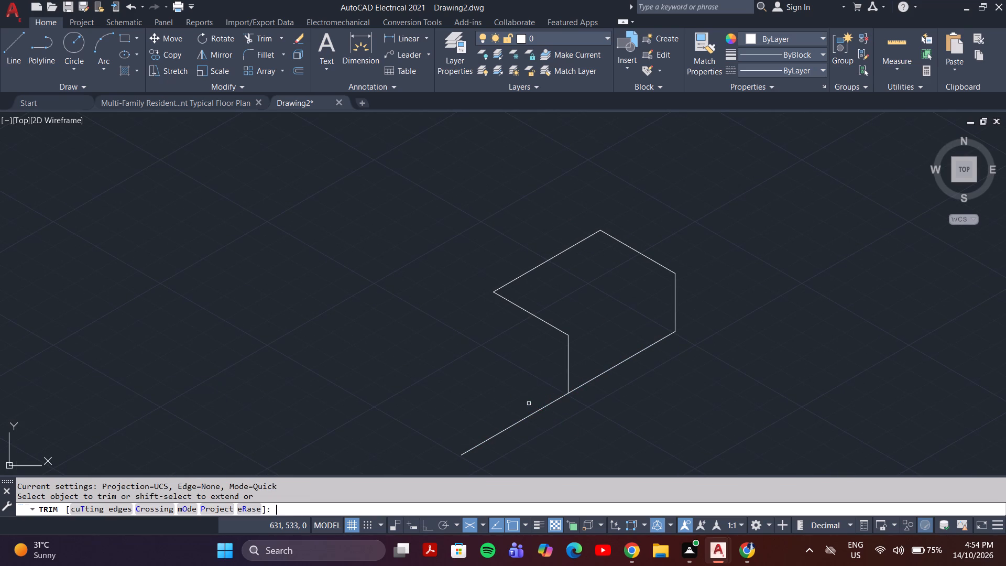
click(540, 419)
click(524, 379)
scroll(524, 379, down, 1)
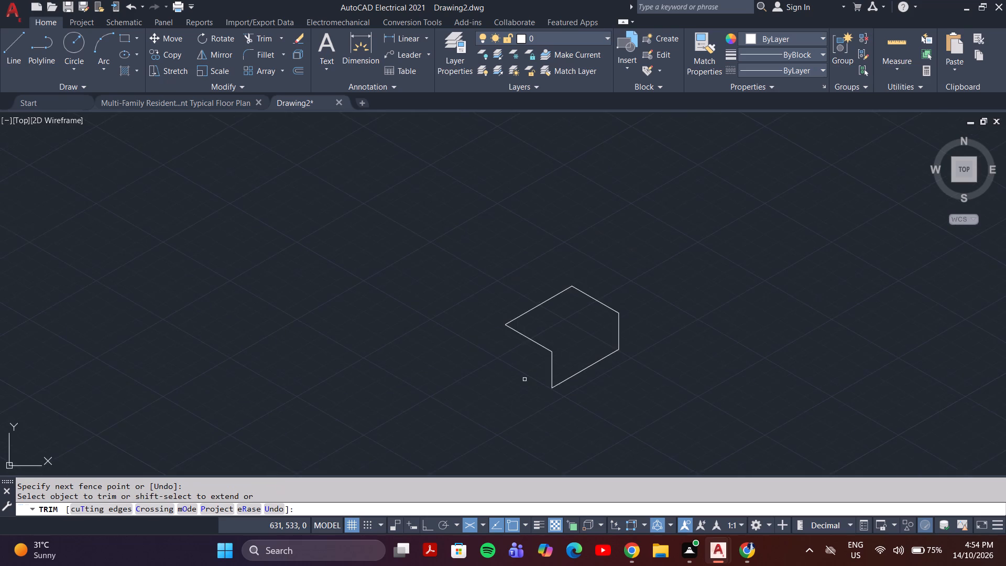
scroll(523, 364, down, 1)
middle_drag(522, 364, 498, 393)
scroll(488, 345, up, 4)
scroll(488, 345, down, 4)
middle_drag(487, 346, 597, 350)
scroll(597, 350, up, 2)
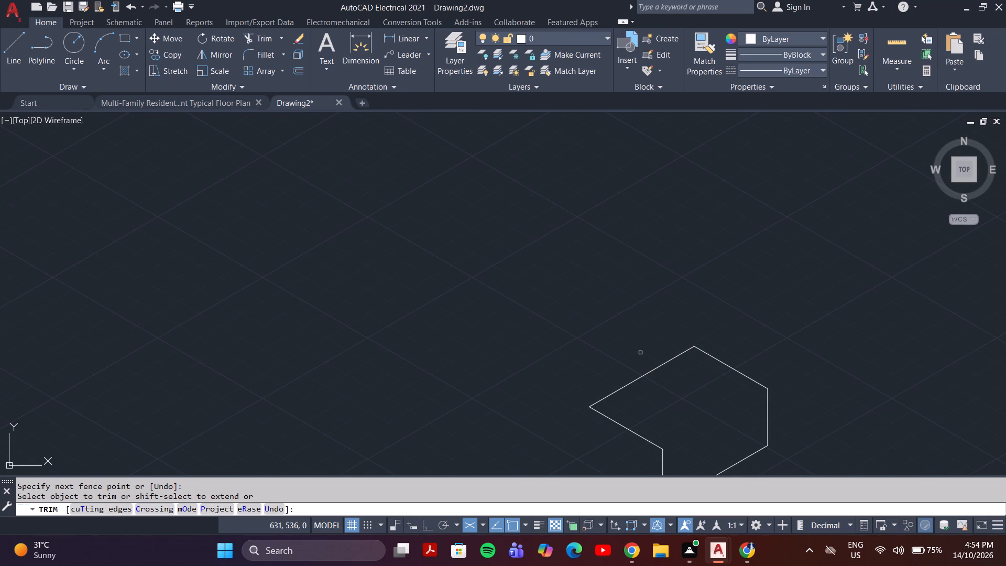
key(Escape)
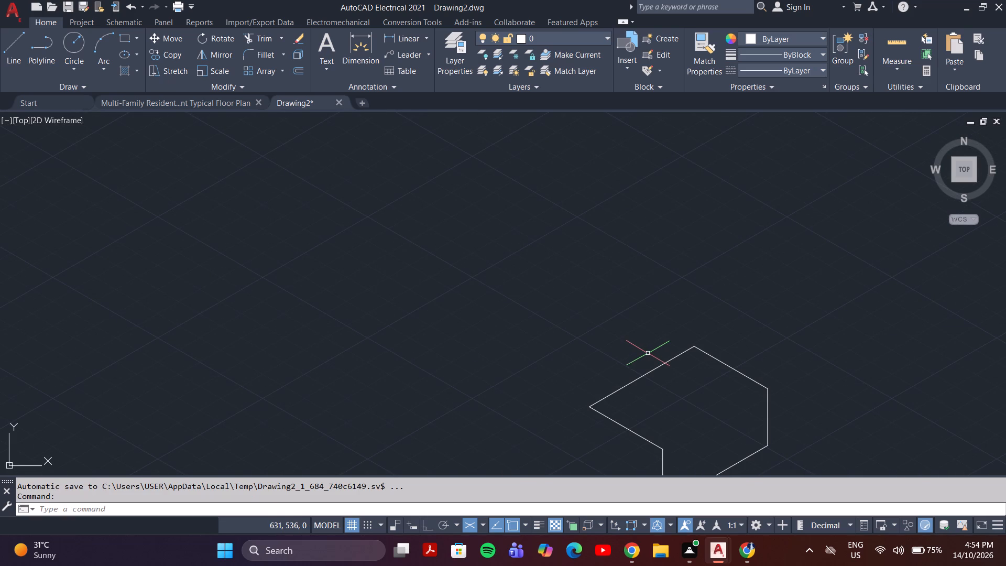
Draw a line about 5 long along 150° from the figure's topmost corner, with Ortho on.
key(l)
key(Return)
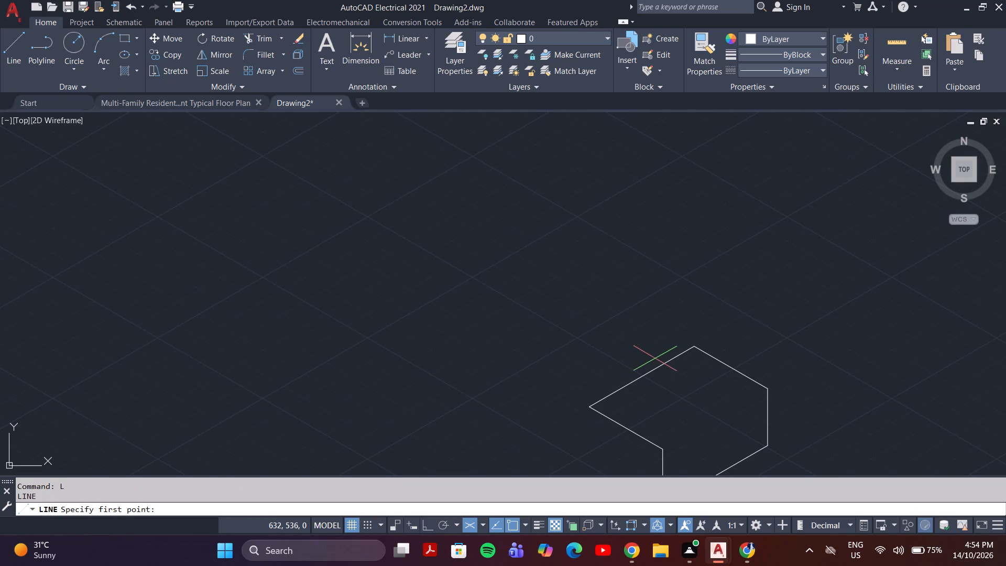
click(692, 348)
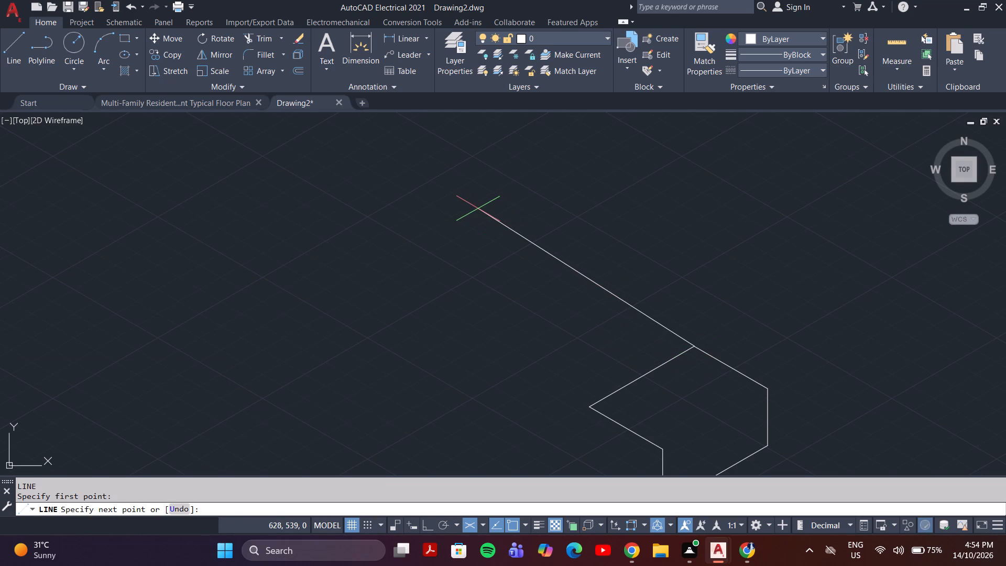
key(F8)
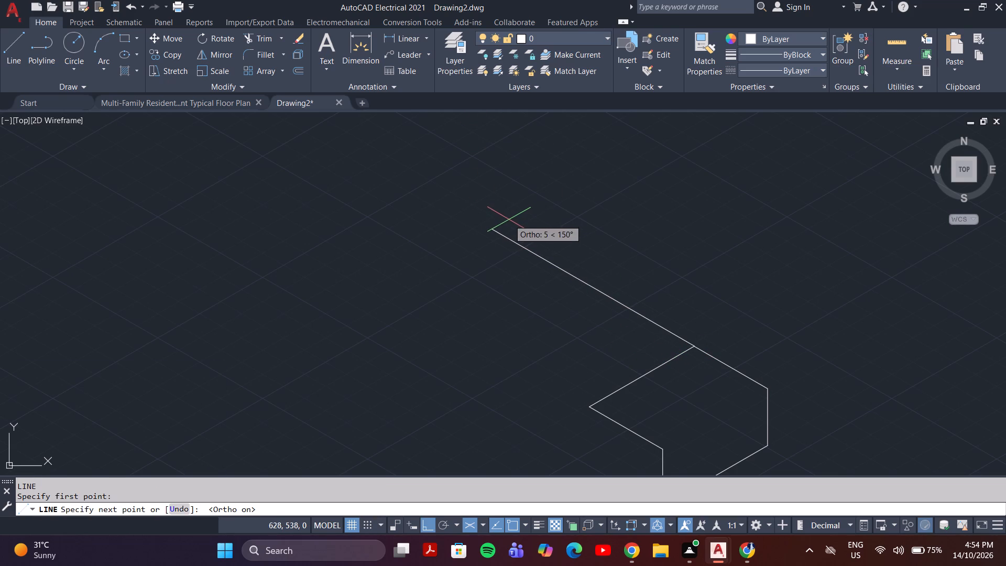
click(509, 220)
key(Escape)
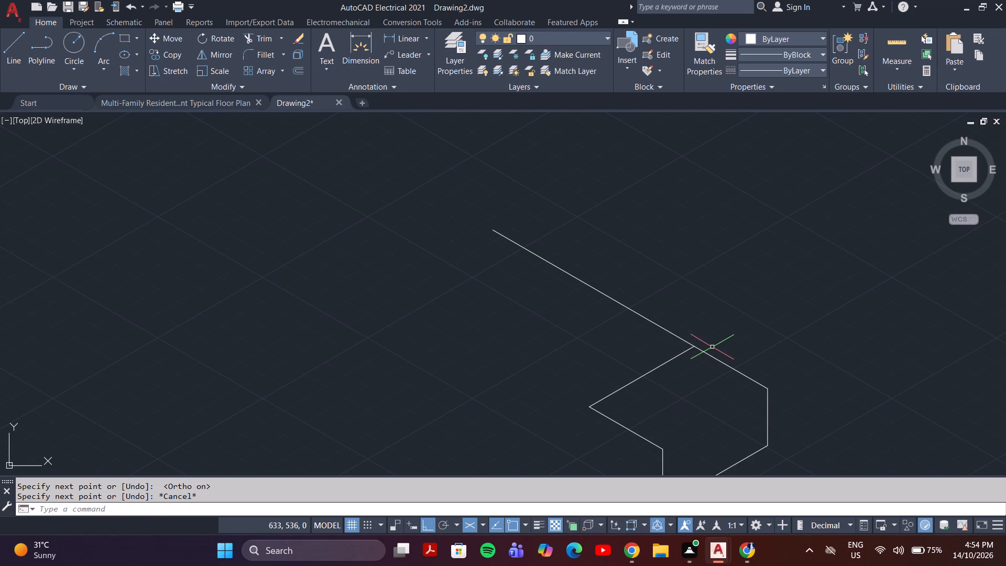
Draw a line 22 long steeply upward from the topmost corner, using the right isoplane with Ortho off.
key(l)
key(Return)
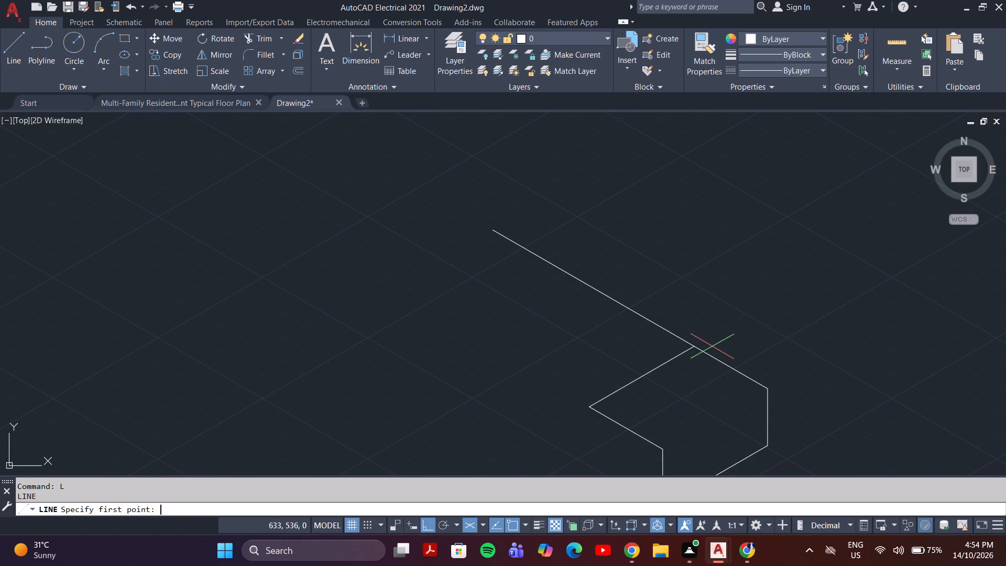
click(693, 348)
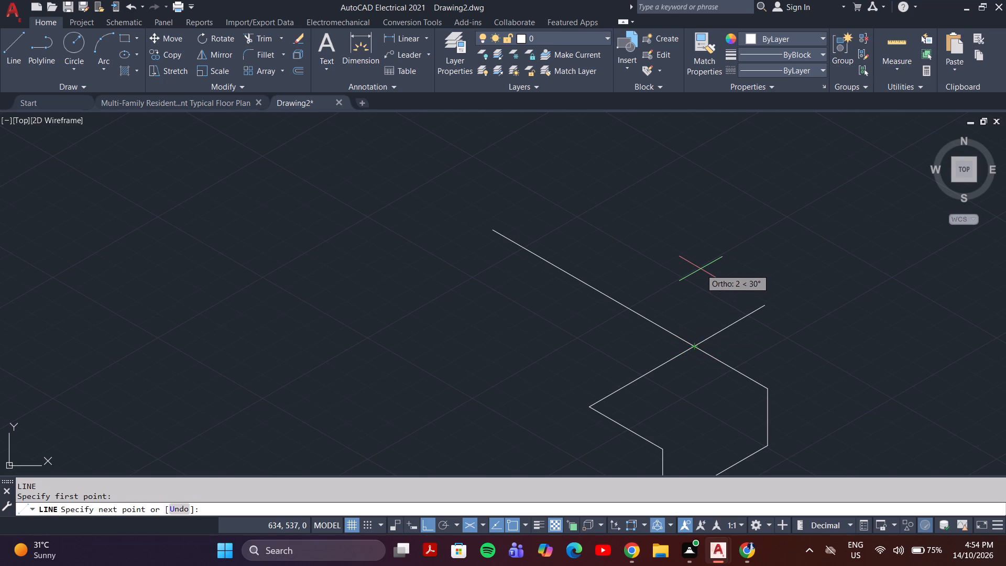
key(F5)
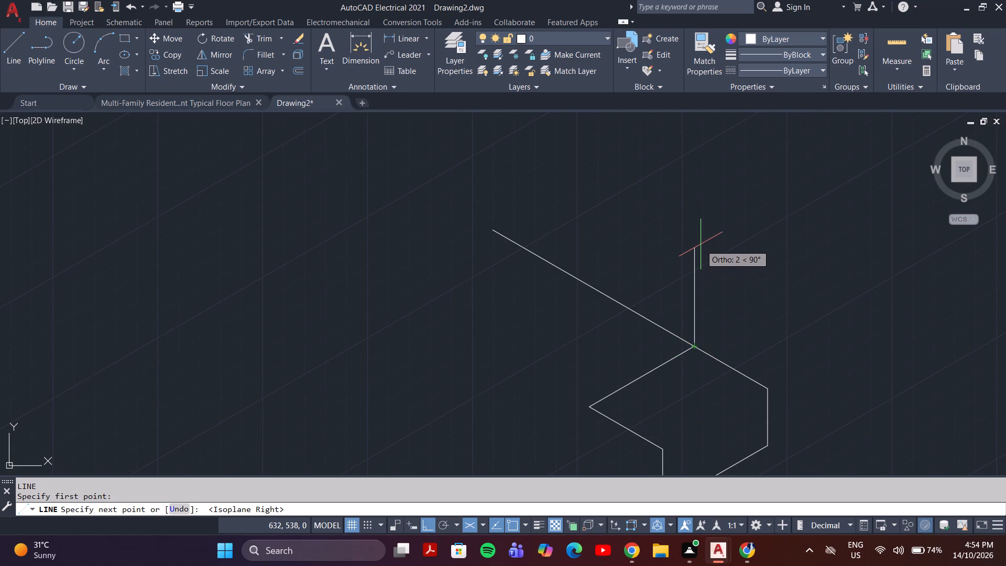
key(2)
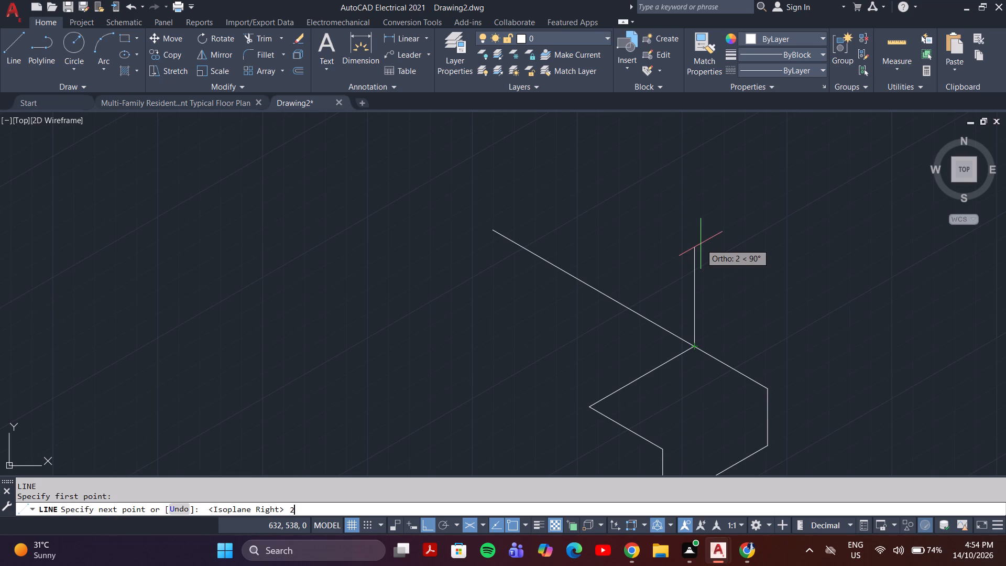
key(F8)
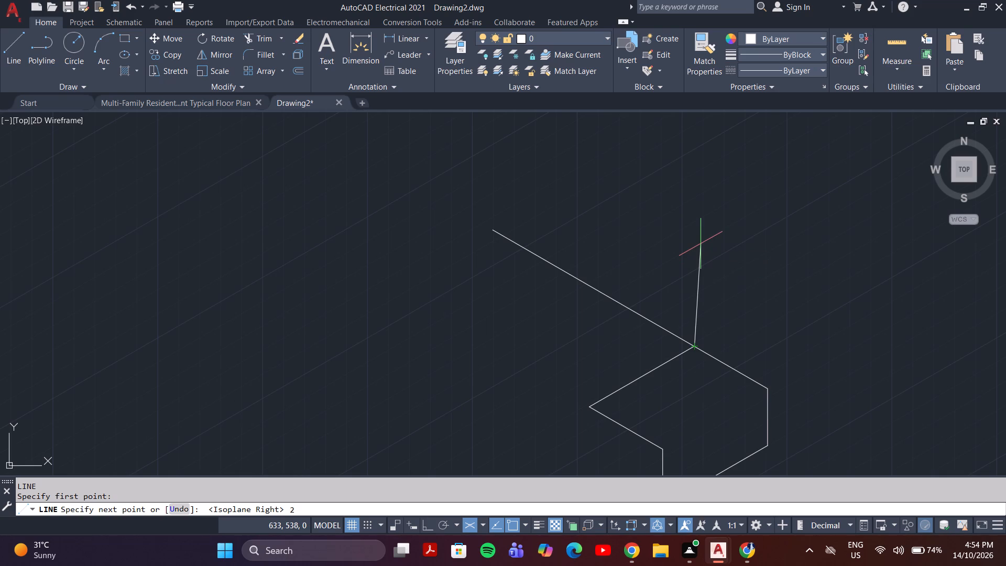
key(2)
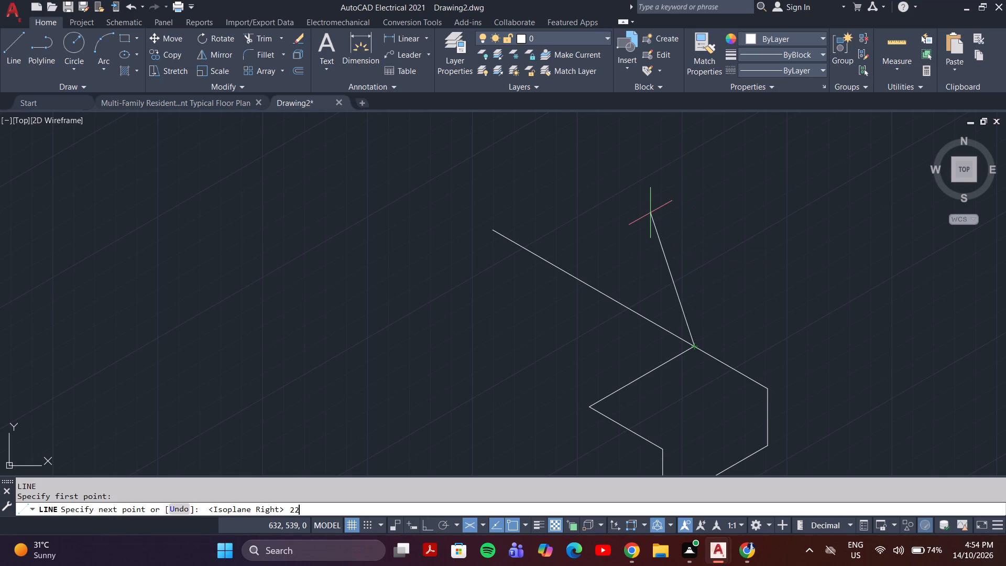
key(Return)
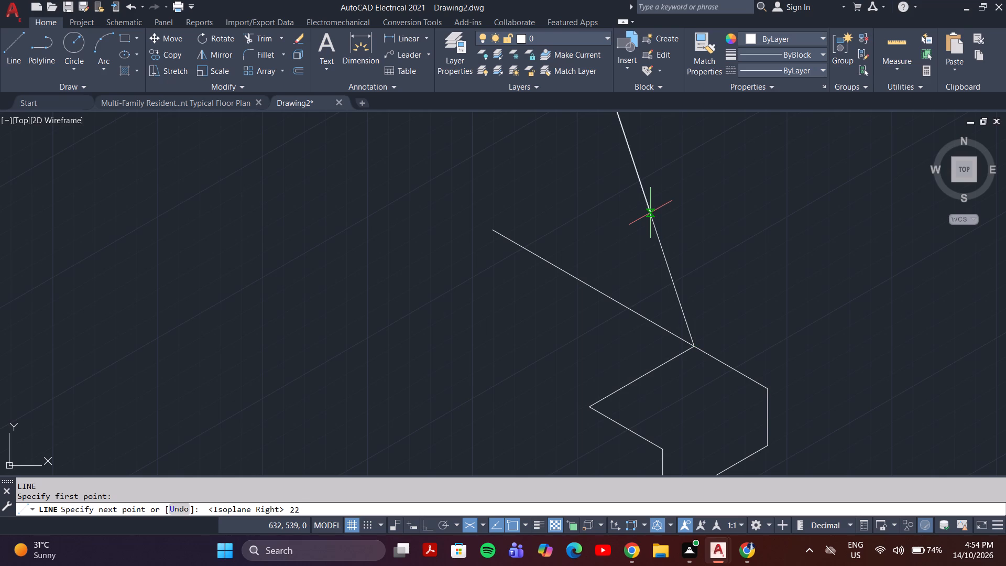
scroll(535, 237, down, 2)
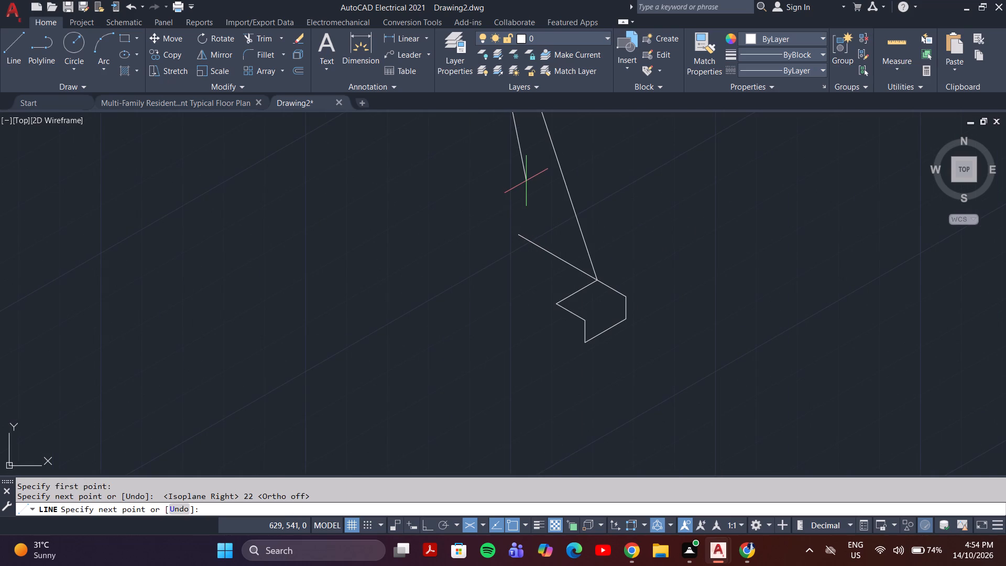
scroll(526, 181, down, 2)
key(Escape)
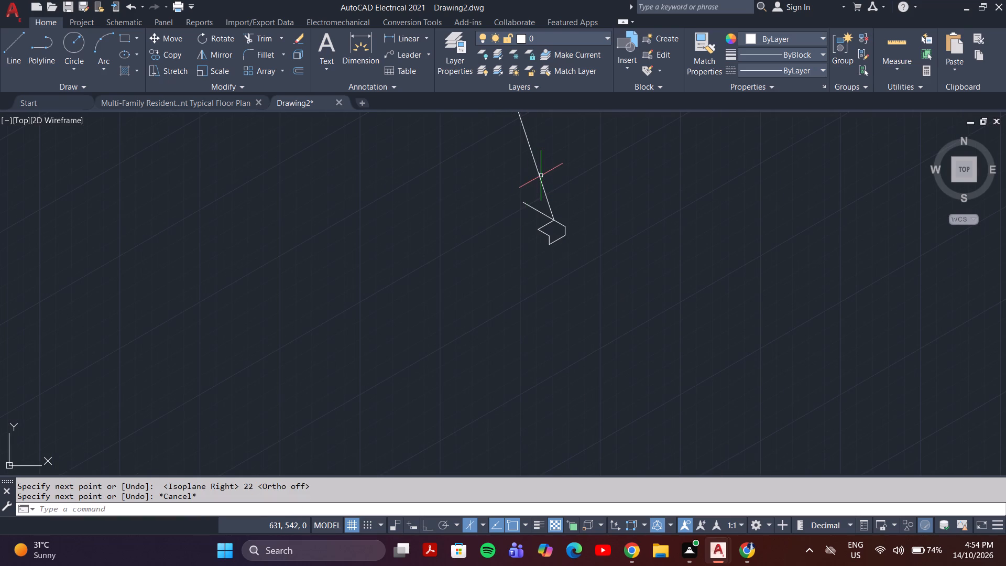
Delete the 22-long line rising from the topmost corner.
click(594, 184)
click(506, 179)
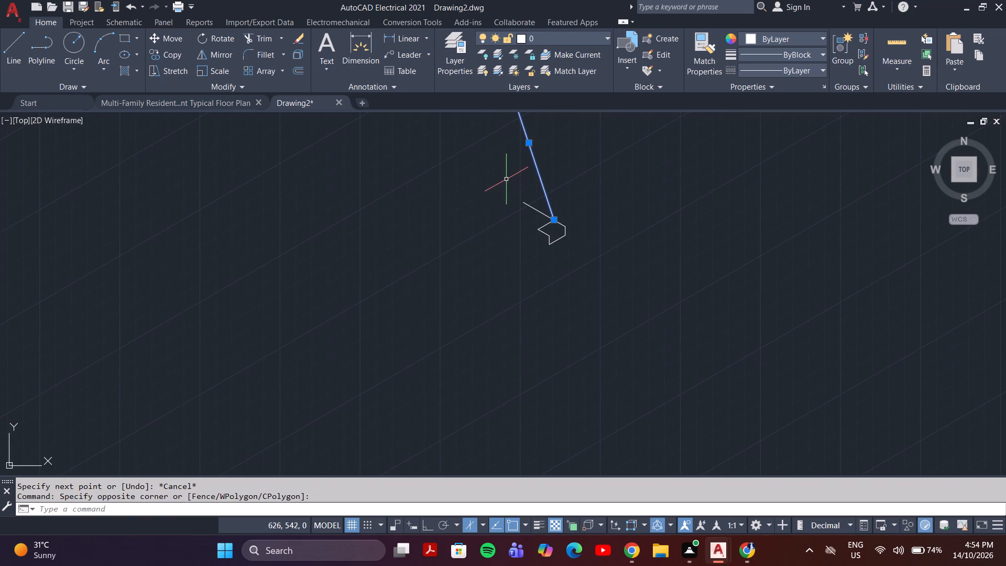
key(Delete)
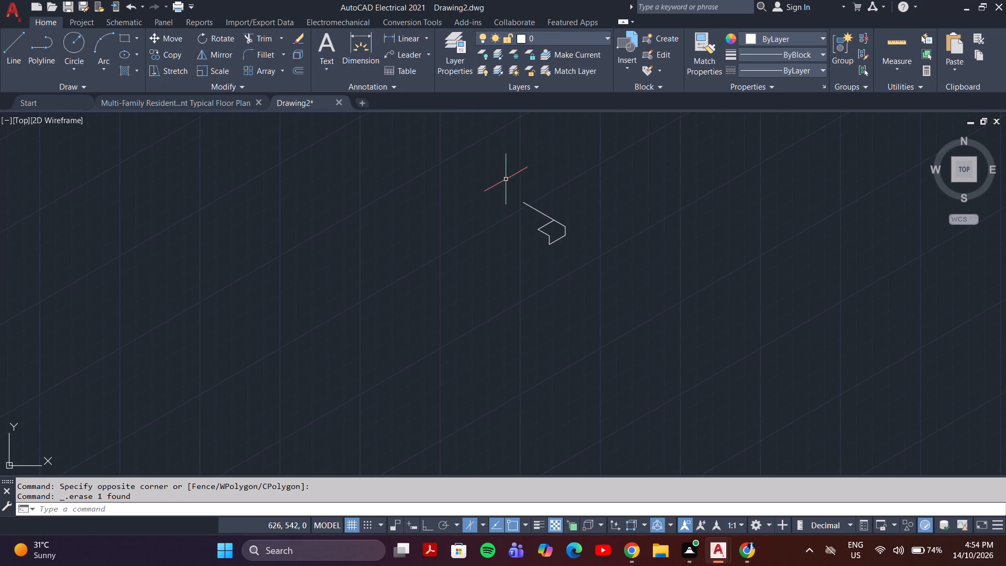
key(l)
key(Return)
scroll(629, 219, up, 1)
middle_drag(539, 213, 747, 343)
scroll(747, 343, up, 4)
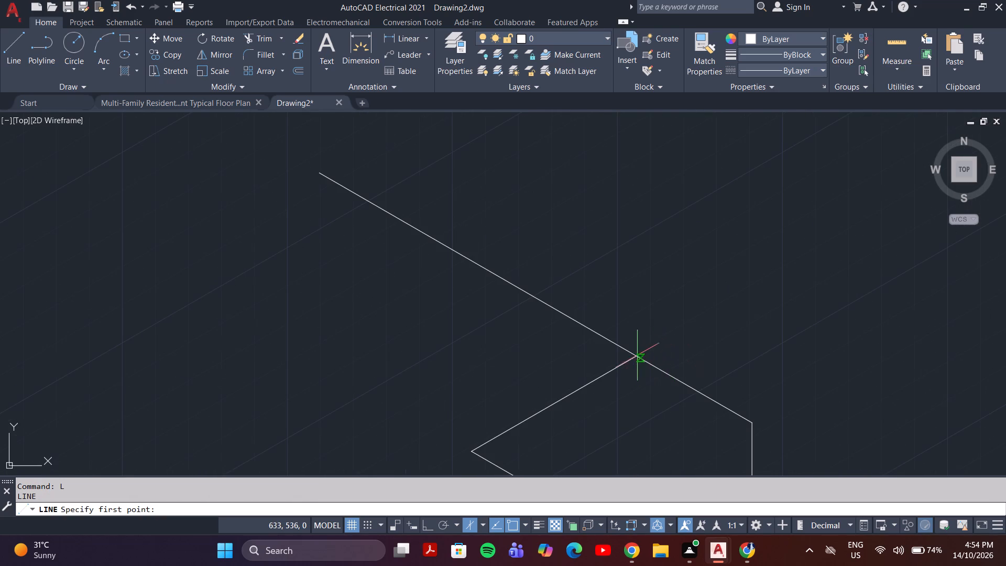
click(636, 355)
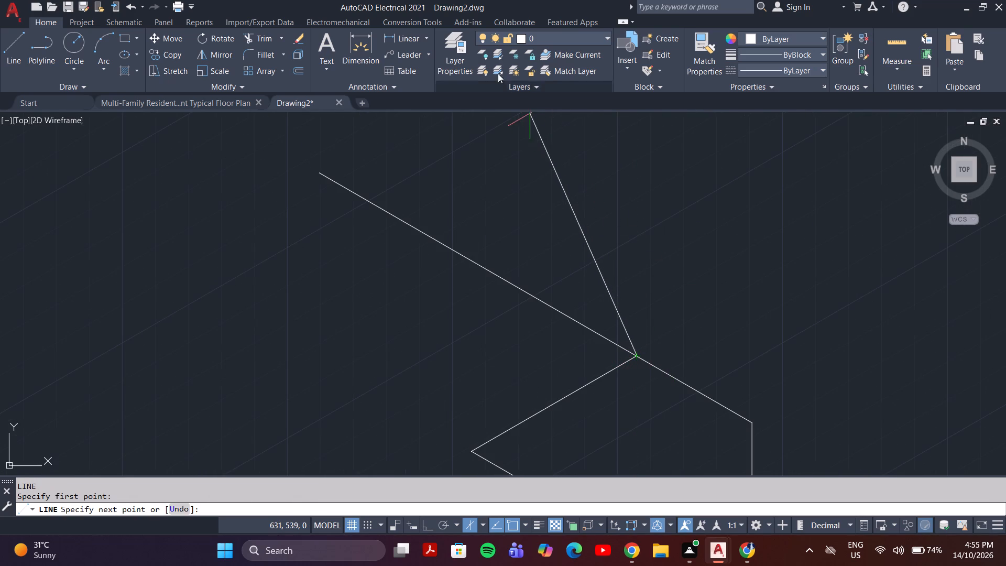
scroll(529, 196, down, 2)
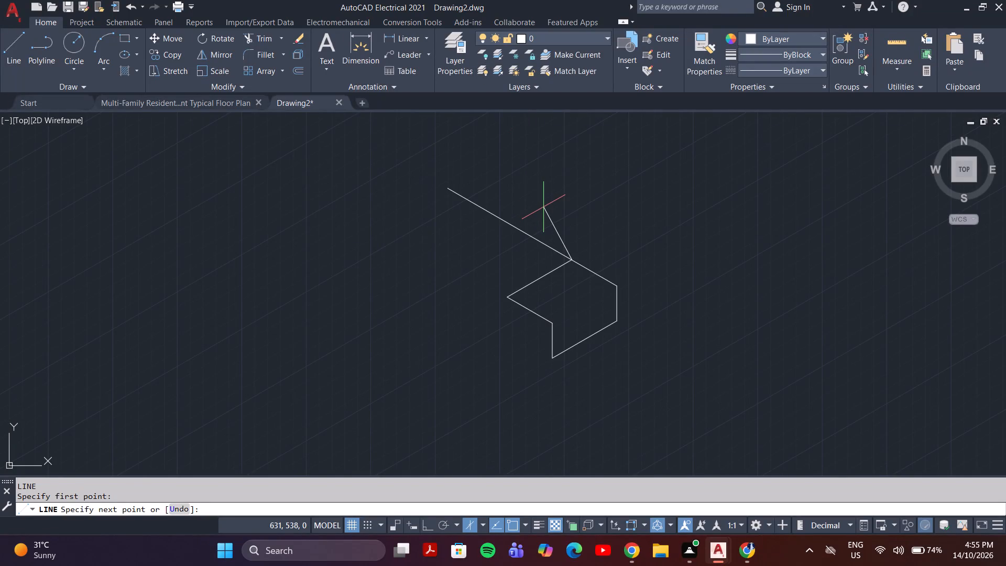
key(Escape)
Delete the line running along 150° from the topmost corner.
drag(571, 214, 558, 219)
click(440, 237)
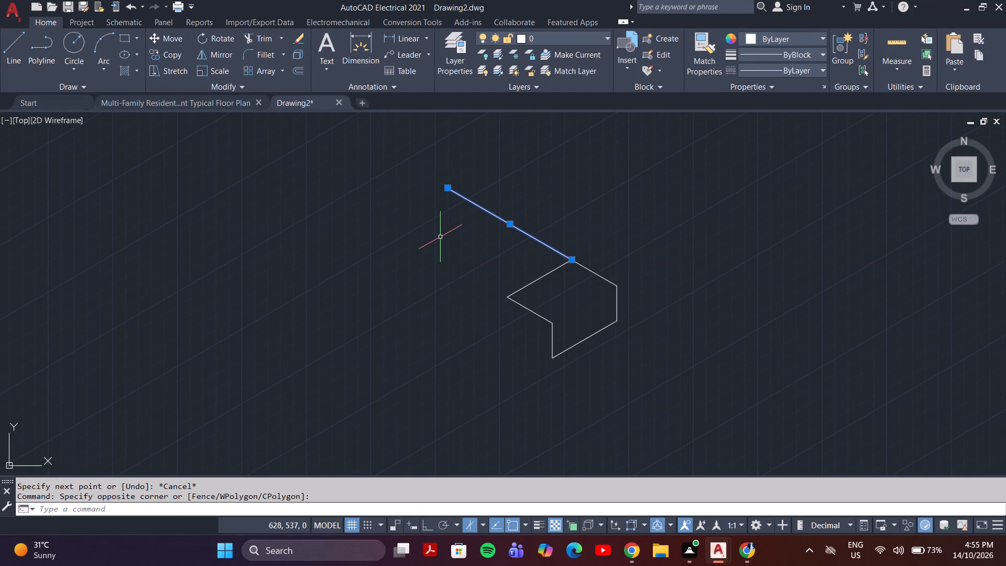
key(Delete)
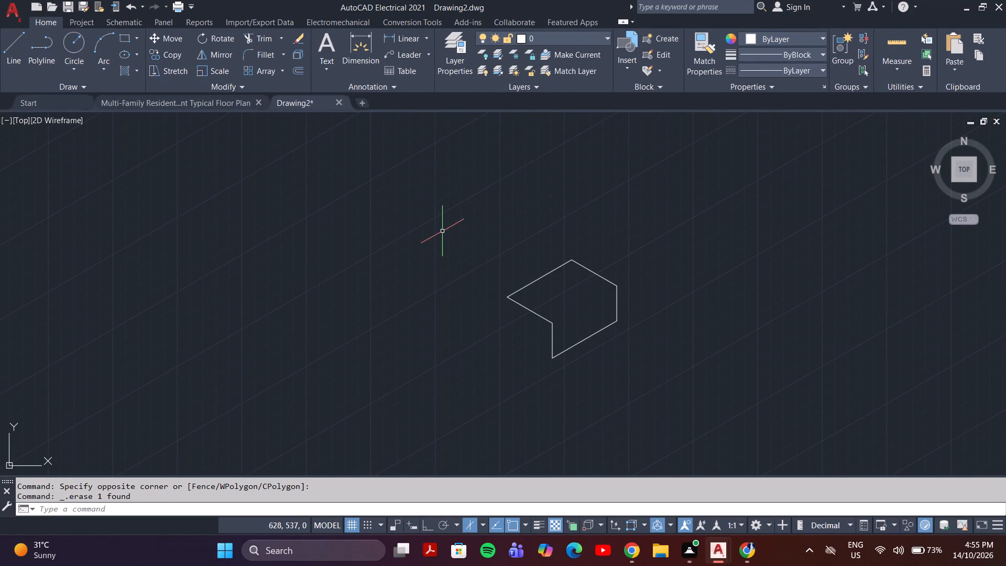
Draw a line about 7 long along 150° from the figure's lowest corner, using the left isoplane with Ortho on.
click(12, 48)
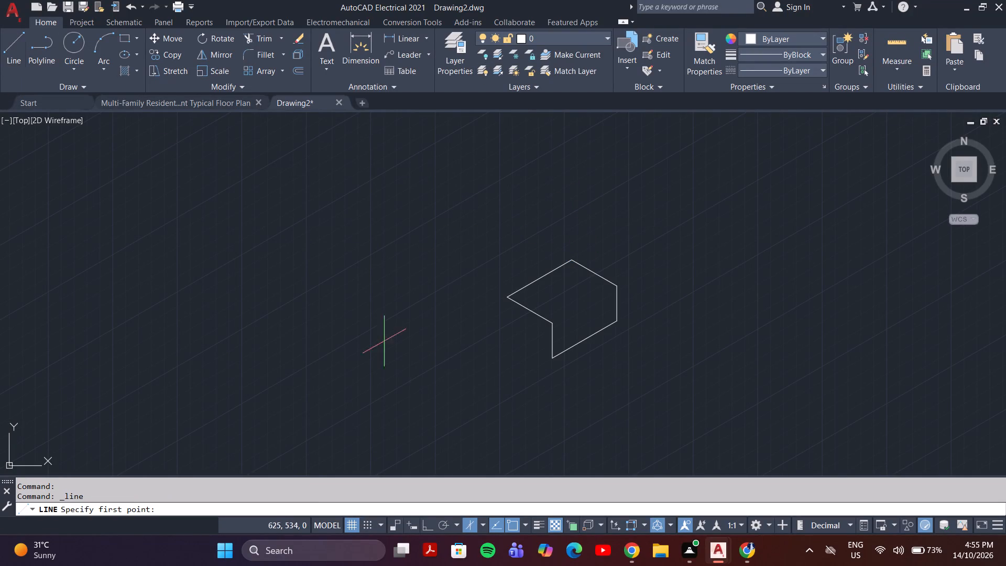
click(554, 356)
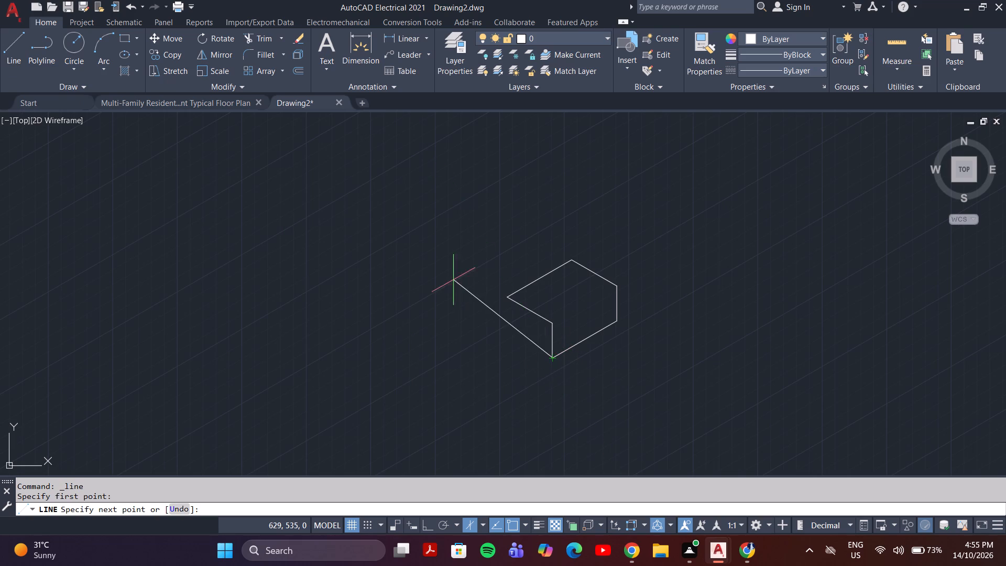
key(F8)
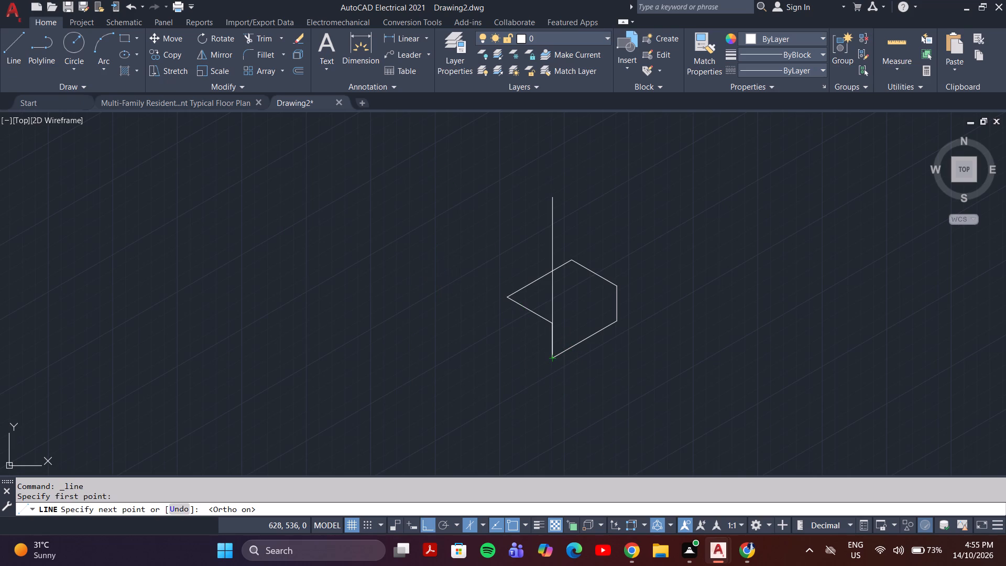
key(F8)
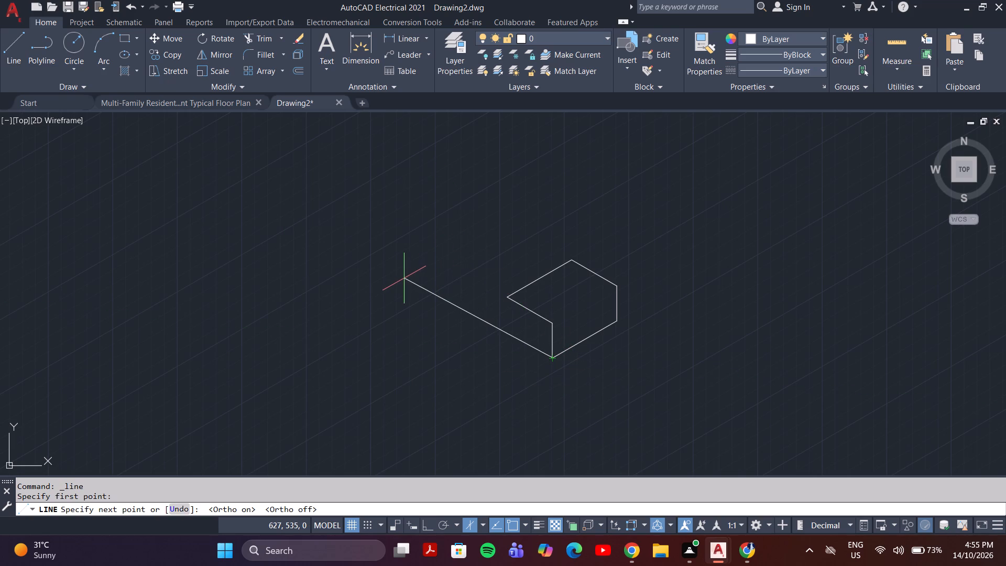
key(F5)
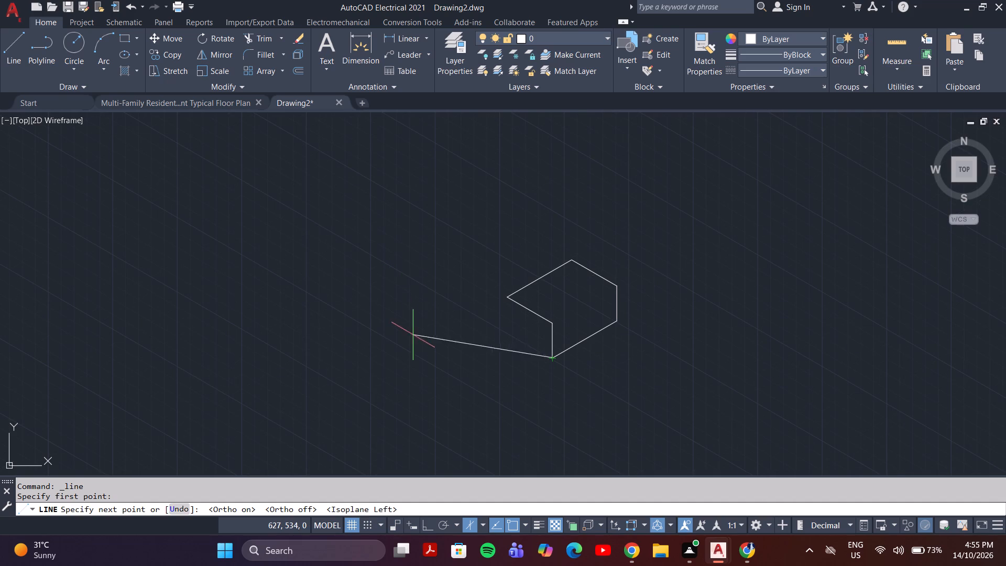
key(F8)
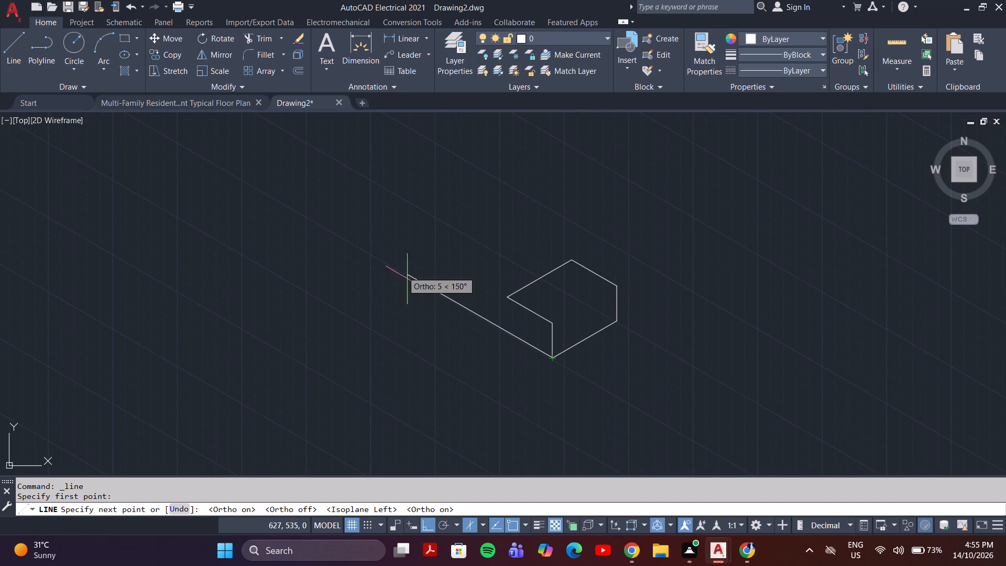
click(378, 216)
Continue with a vertical line 3.50 long, straight up at 90° from the end of the 150° line.
middle_drag(400, 159, 385, 208)
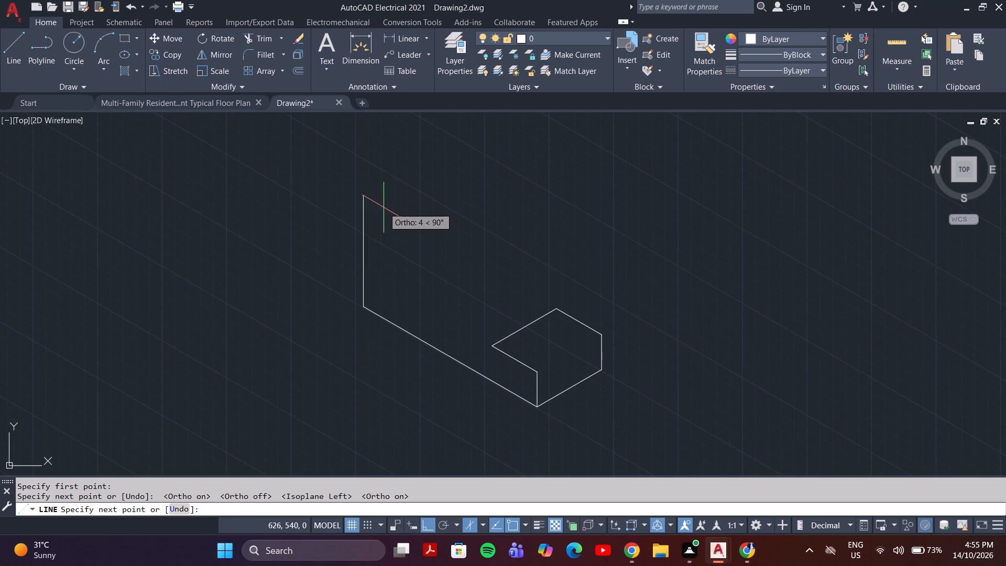
key(3)
key(period)
text(50)
key(Return)
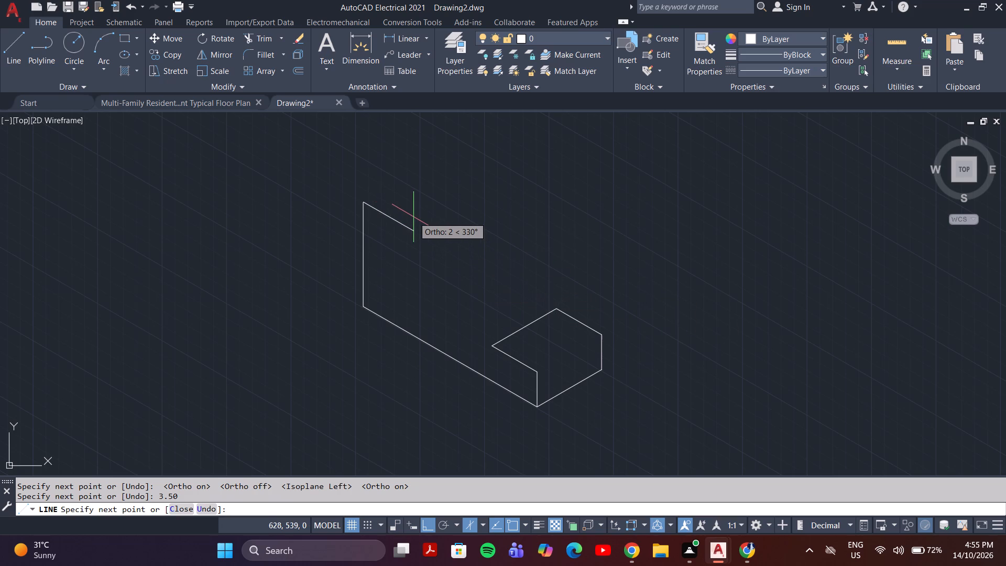
Continue with a line 1.50 long along 330° from the top of the vertical line.
key(1)
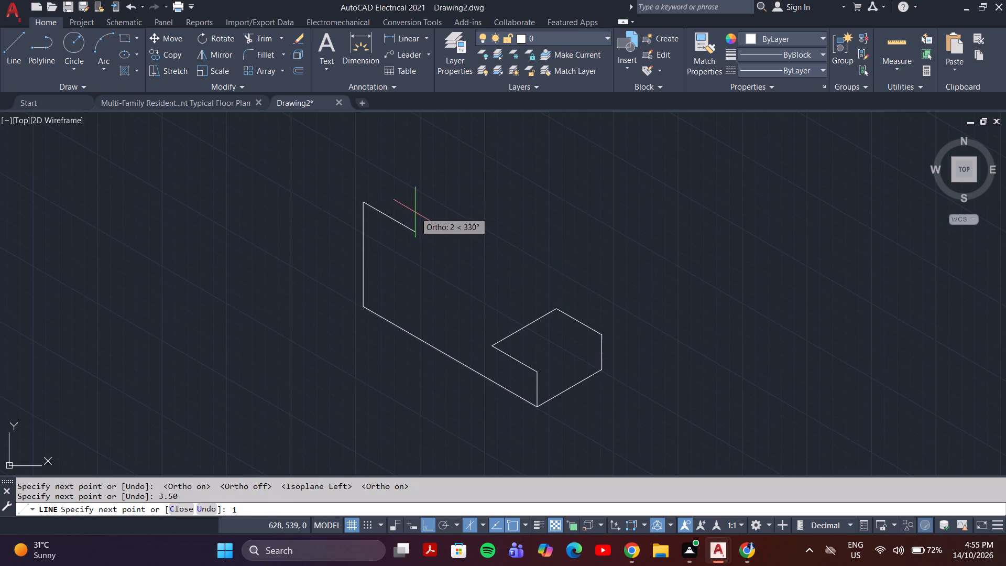
key(period)
key(5)
key(0)
key(Return)
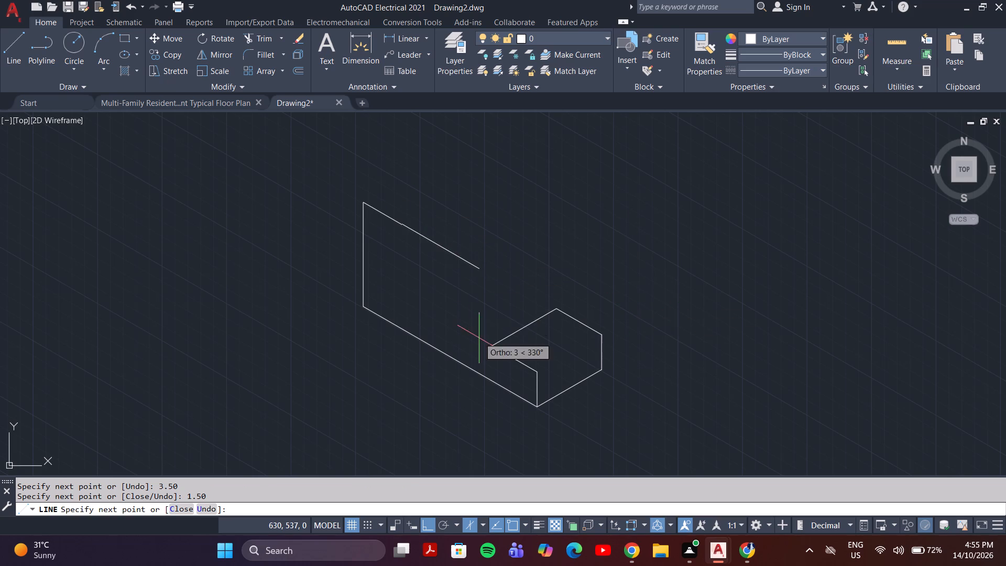
Close the side profile with a sloping line down to the original figure's leftmost corner, with Ortho off.
key(F8)
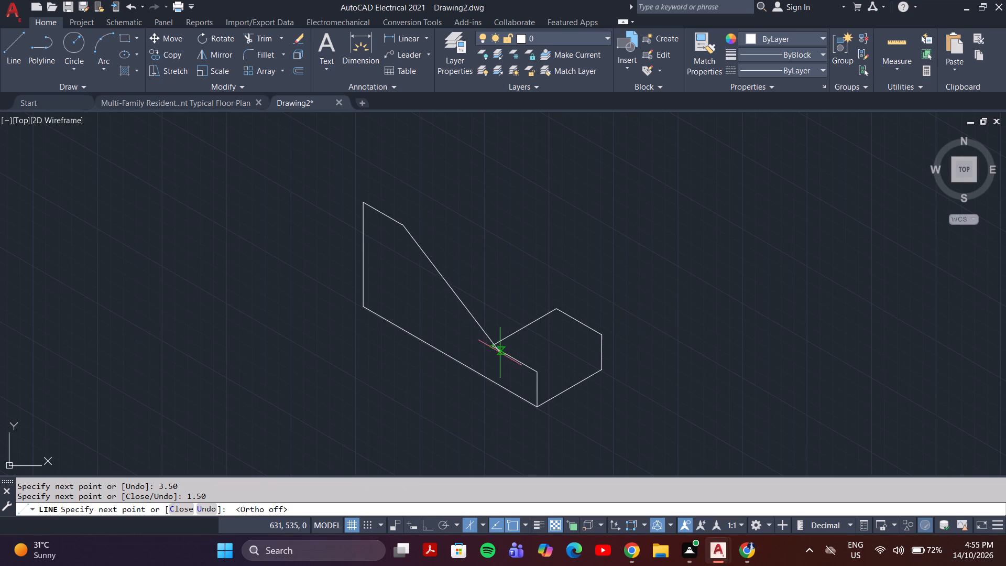
scroll(494, 352, up, 4)
click(466, 314)
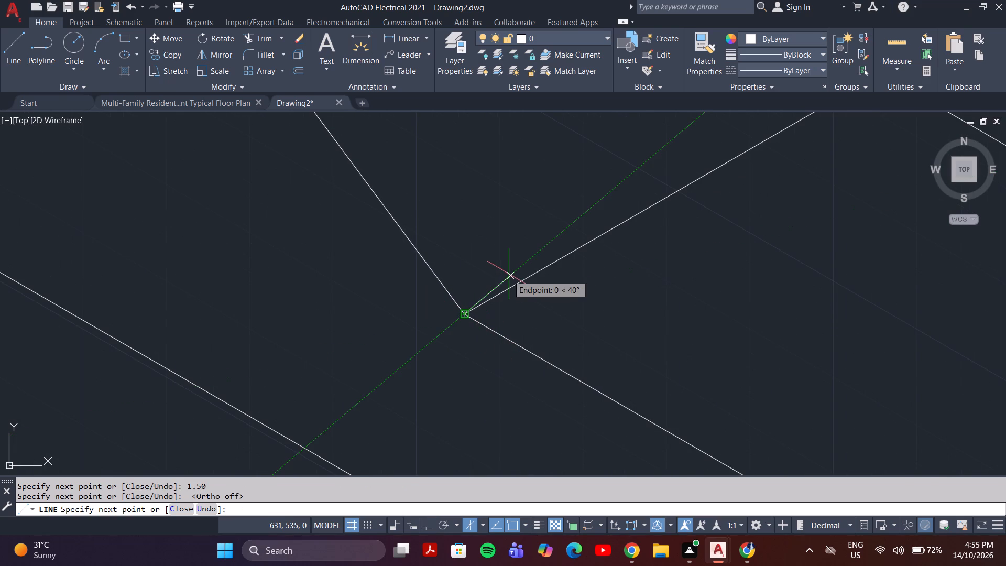
key(Escape)
Copy the 1.50 top line and the sloping line from the slope's lower end to the base figure's topmost corner.
scroll(392, 253, down, 2)
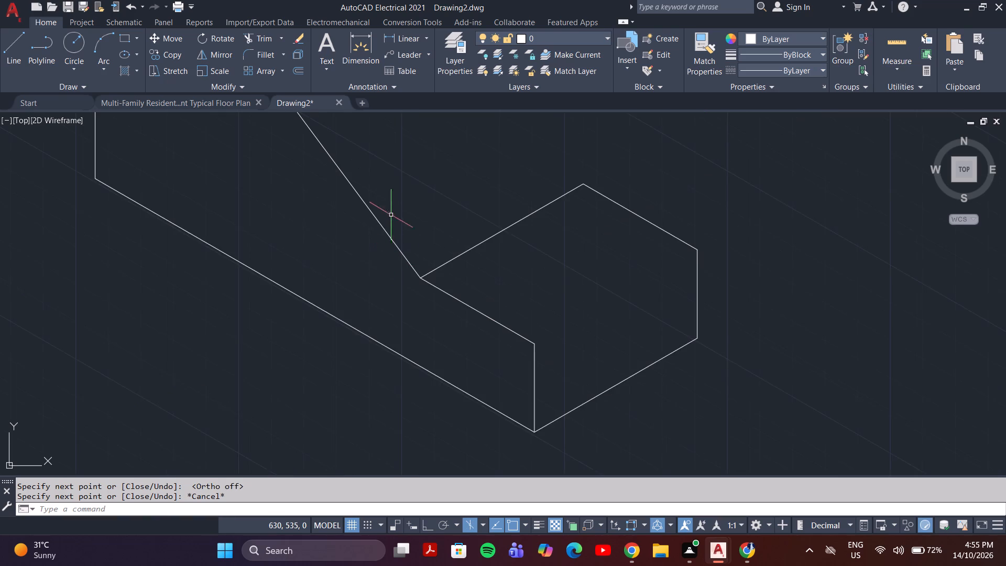
middle_drag(391, 215, 428, 404)
scroll(423, 389, down, 2)
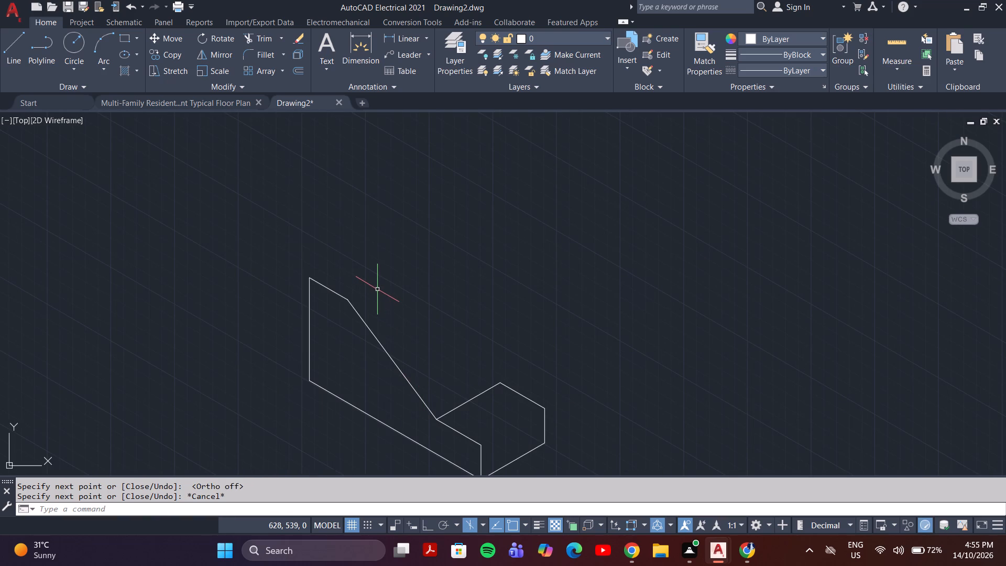
click(359, 279)
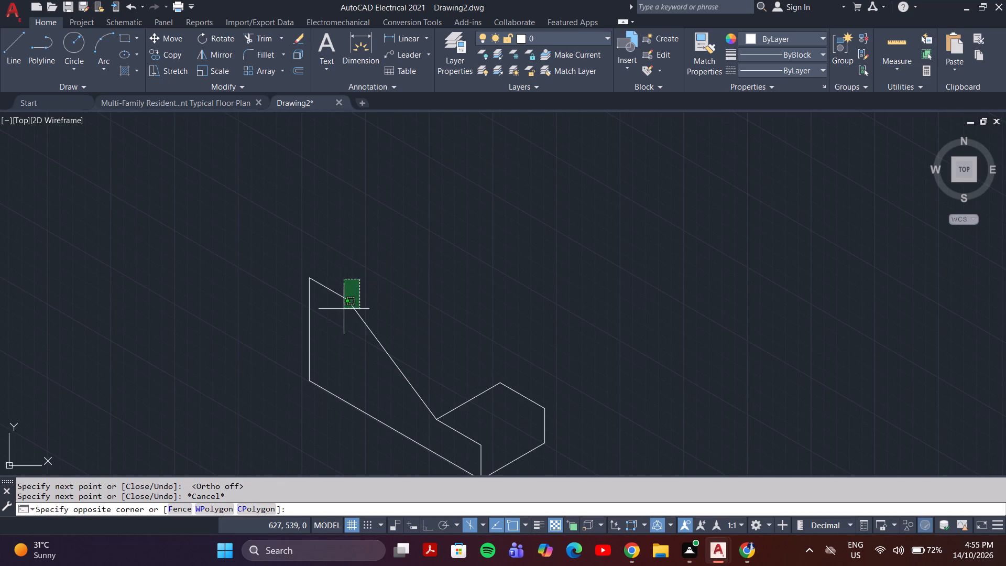
click(344, 334)
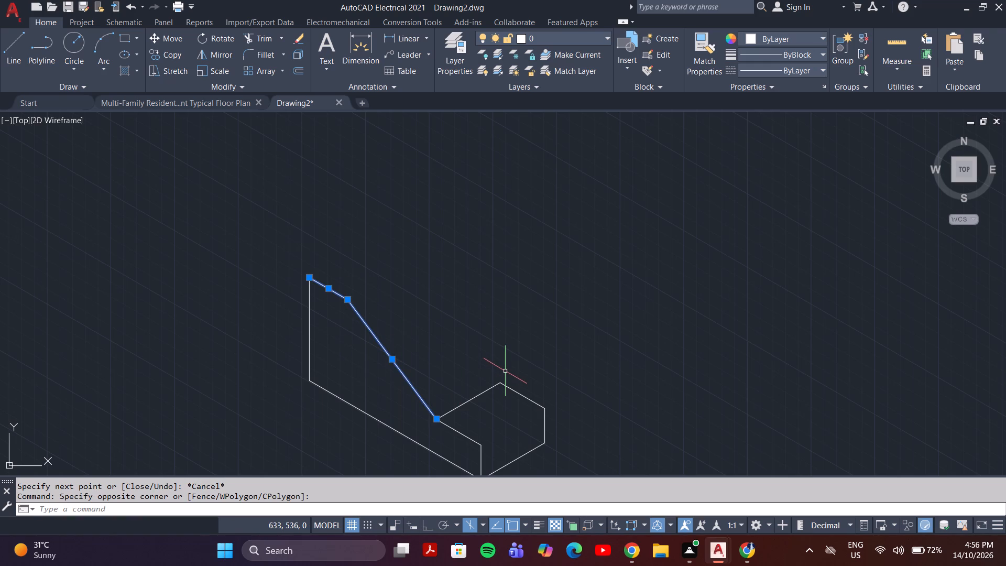
key(m)
key(BackSpace)
text(co)
key(Return)
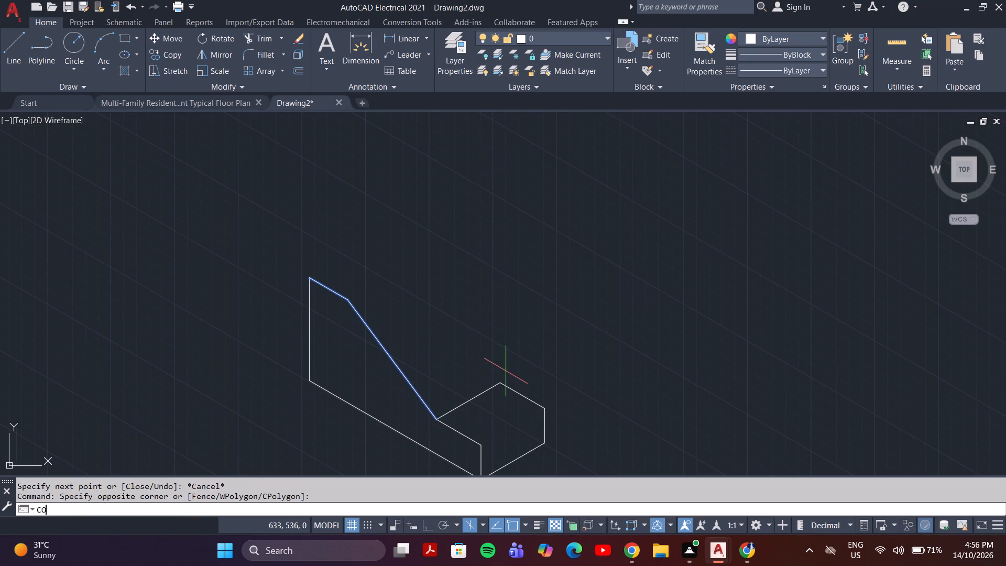
scroll(424, 444, up, 2)
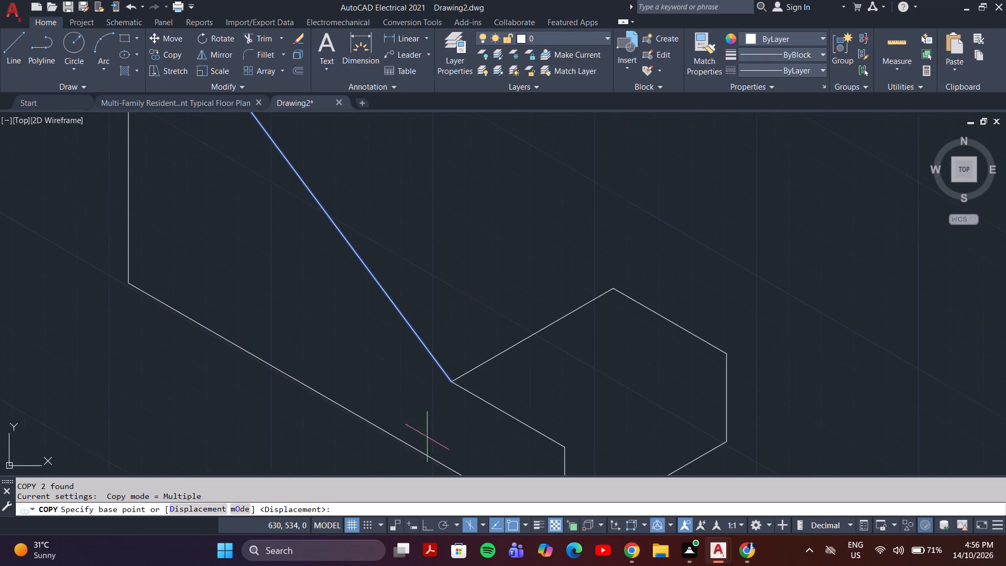
click(450, 380)
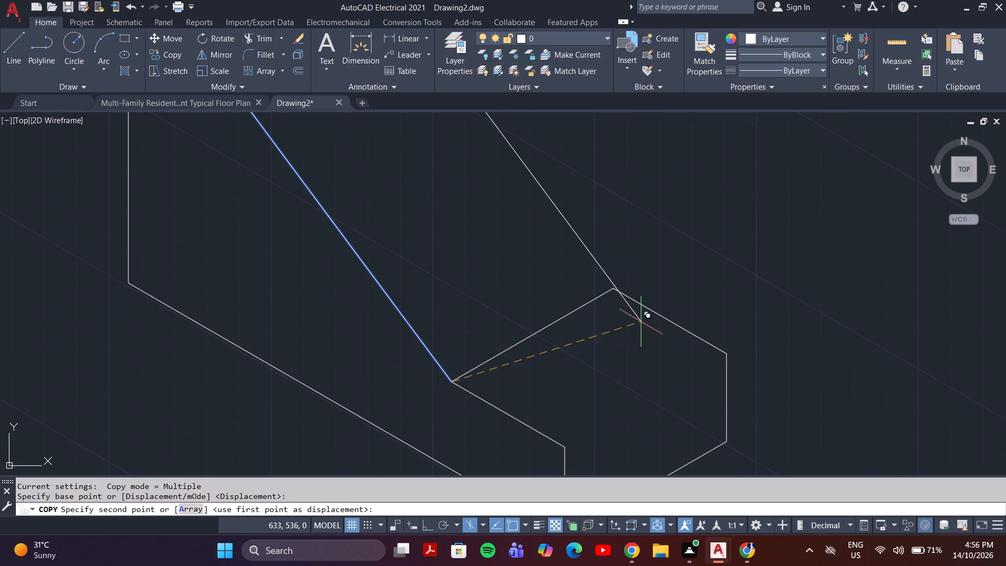
scroll(614, 291, up, 3)
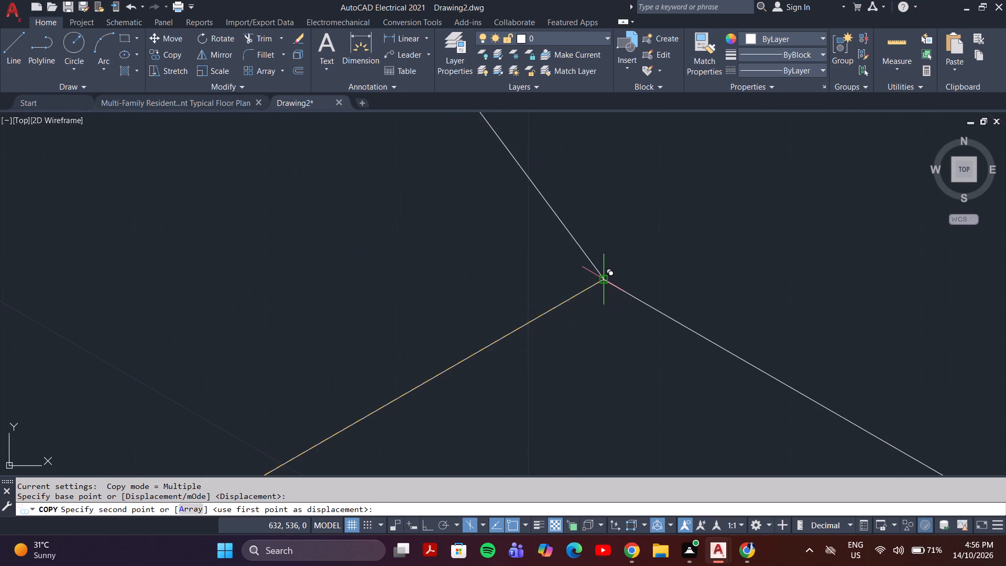
click(602, 278)
scroll(626, 309, down, 3)
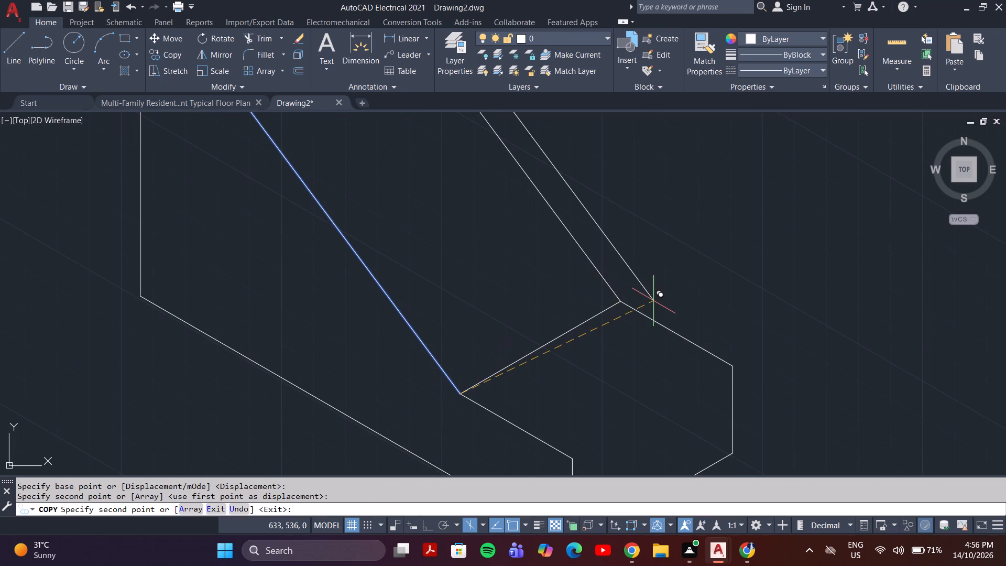
key(Escape)
Draw a line across the base block from the top of its front vertical edge to the top of its rear vertical edge.
scroll(639, 288, down, 2)
middle_drag(549, 202, 563, 309)
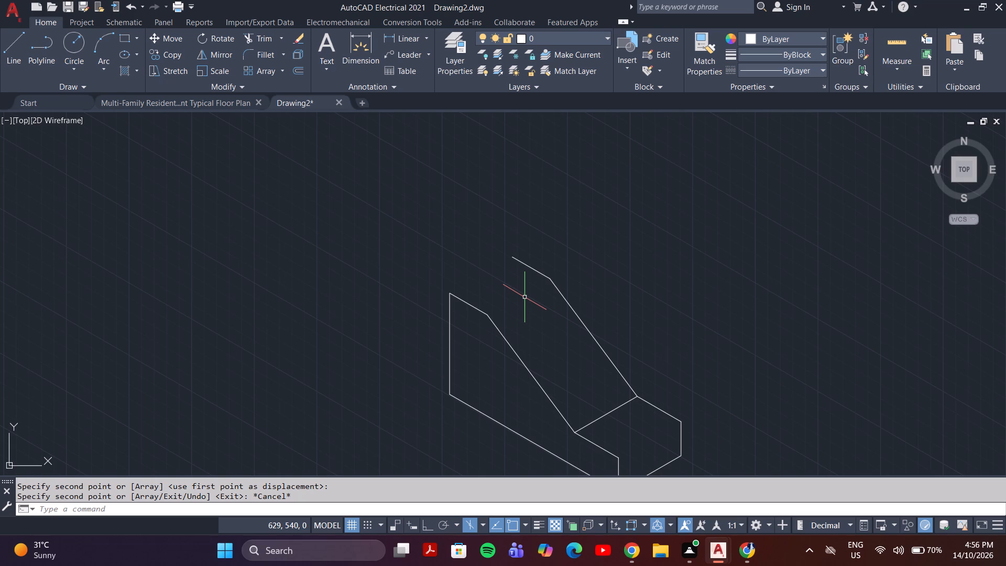
key(l)
key(Return)
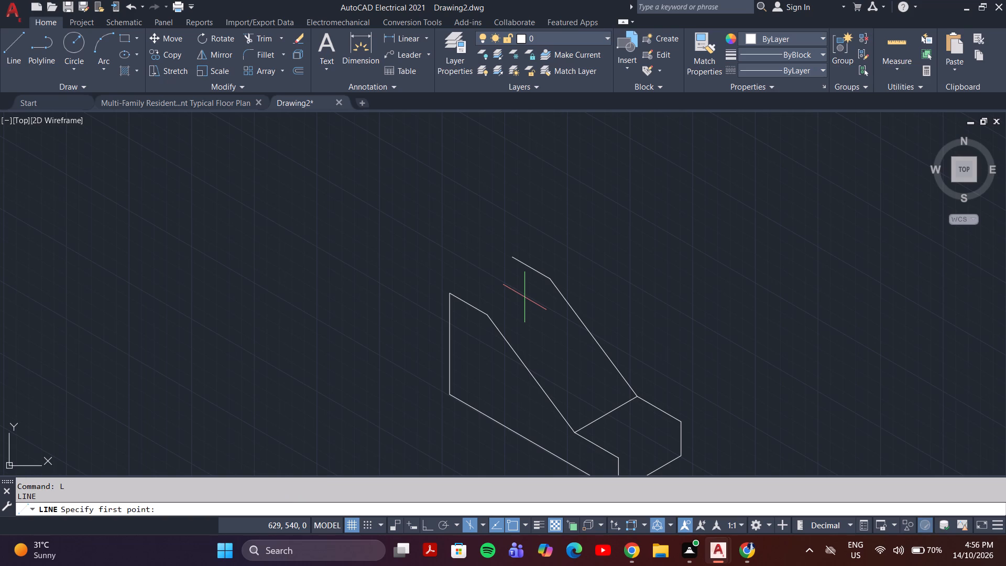
scroll(616, 465, up, 2)
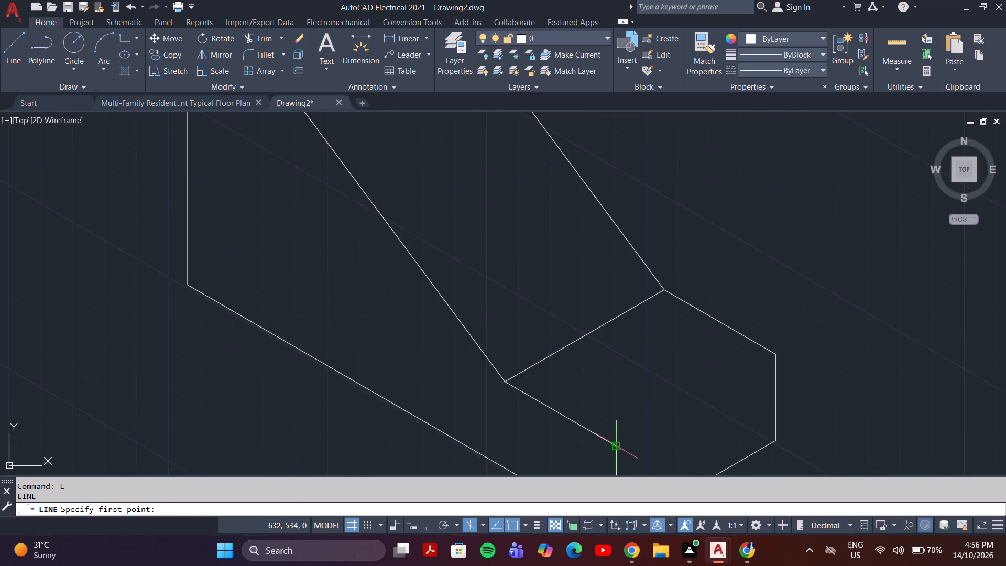
click(616, 446)
click(779, 352)
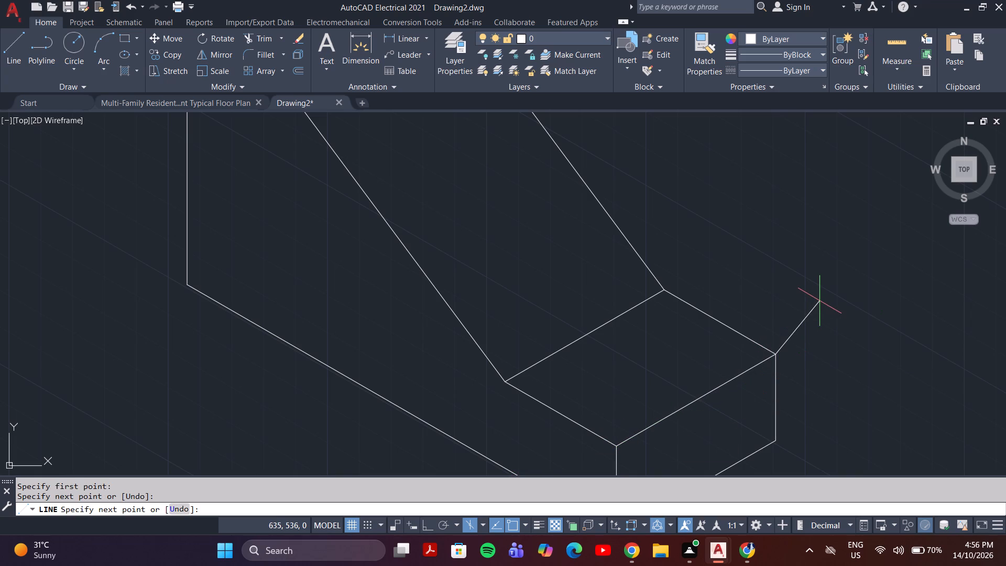
key(Escape)
Draw a line joining the upper ends of the original and copied sloping lines.
scroll(641, 312, down, 2)
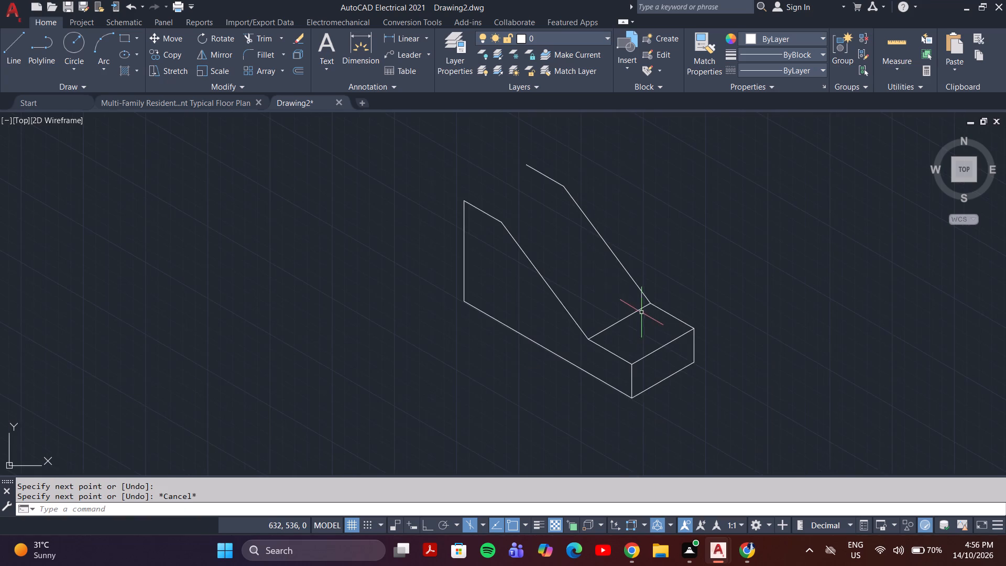
middle_drag(597, 271, 657, 338)
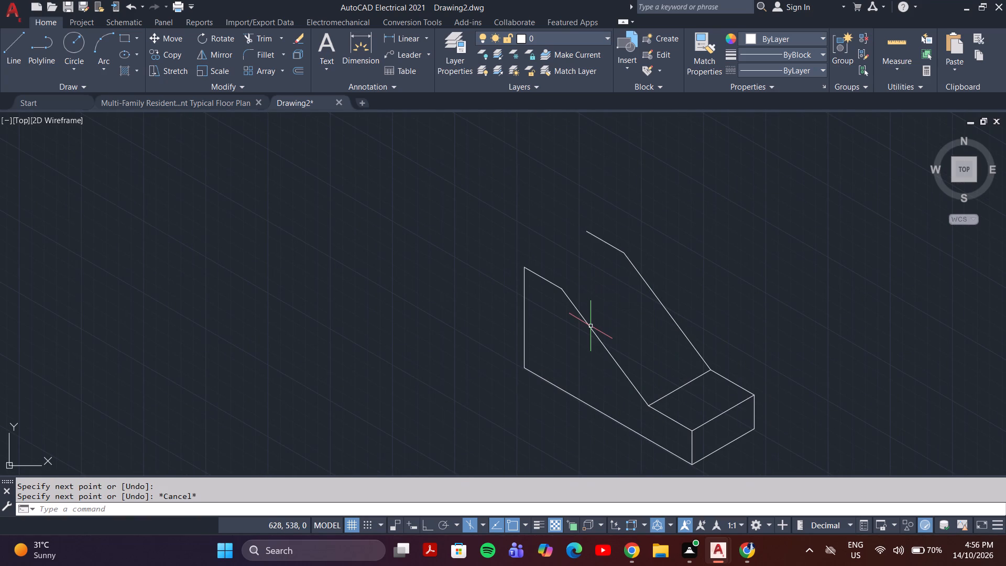
key(l)
key(Return)
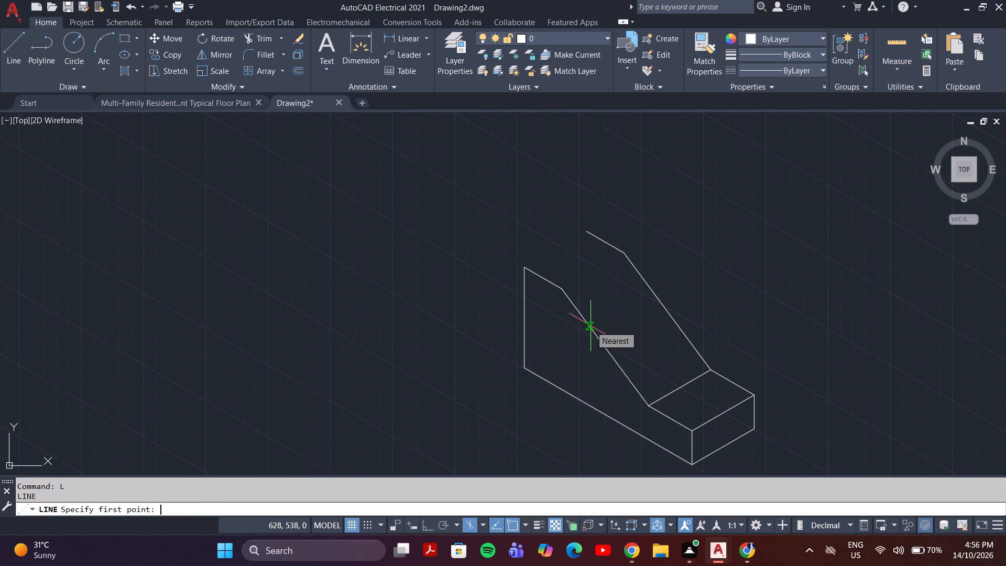
click(561, 287)
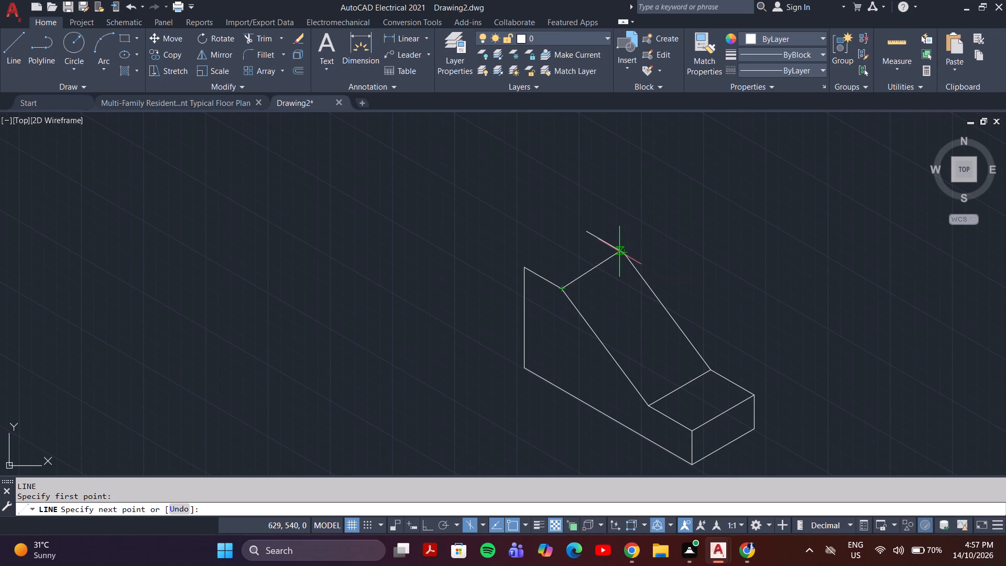
click(622, 253)
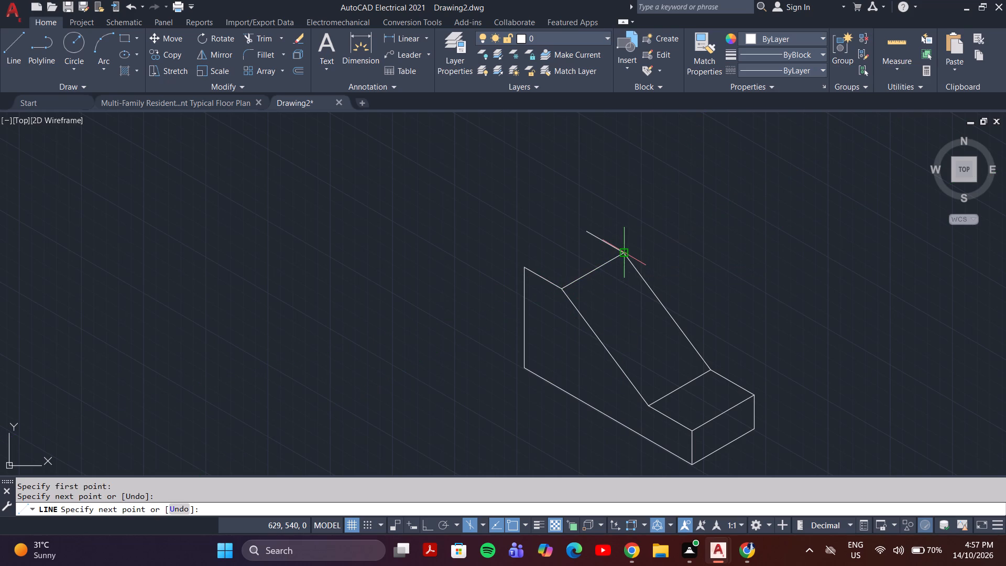
key(Escape)
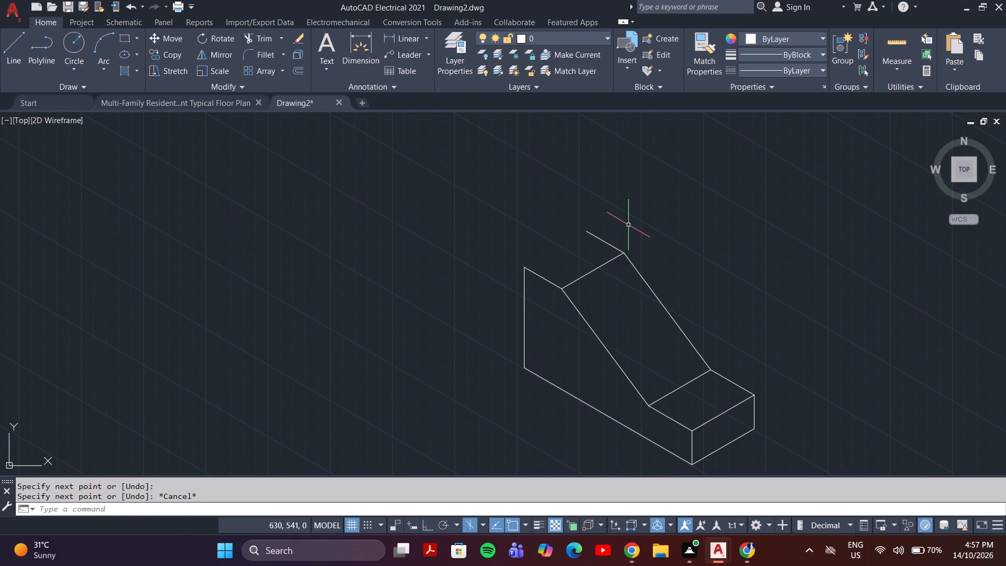
Draw a line joining the free outer ends of the original and copied 1.50 top lines to close the top face.
key(l)
key(Return)
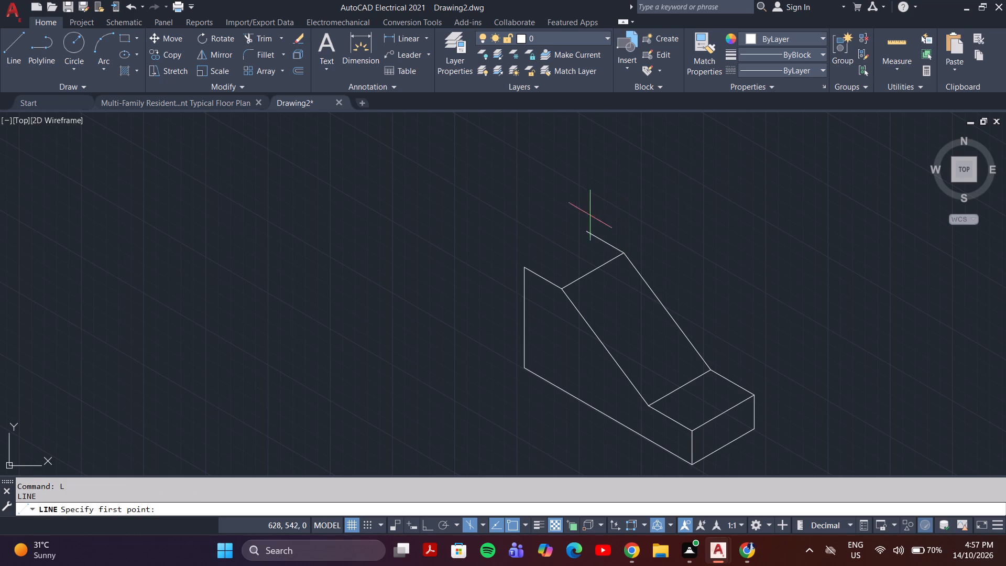
scroll(525, 266, up, 2)
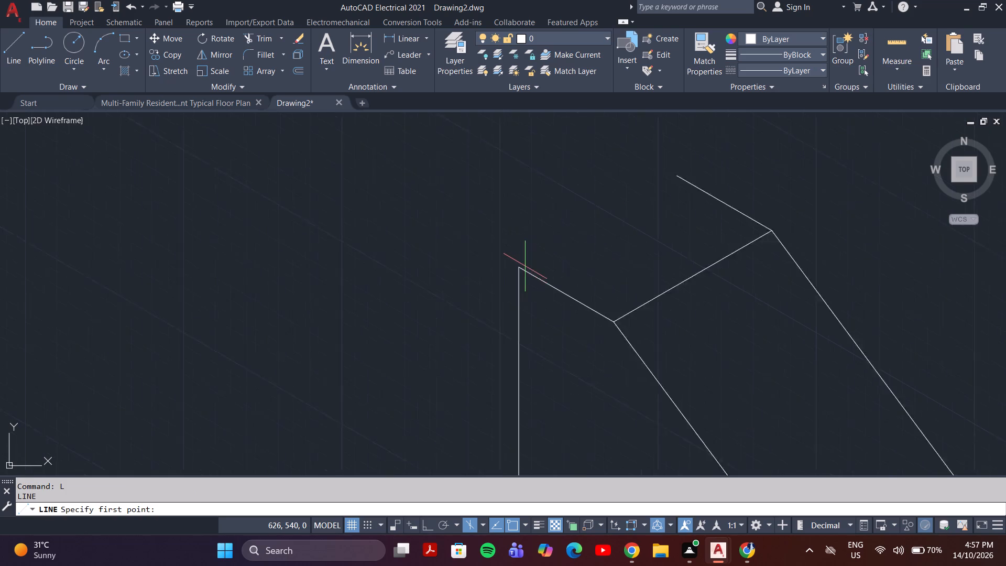
scroll(525, 266, up, 2)
click(505, 268)
middle_drag(574, 204, 447, 316)
scroll(485, 295, down, 3)
click(559, 258)
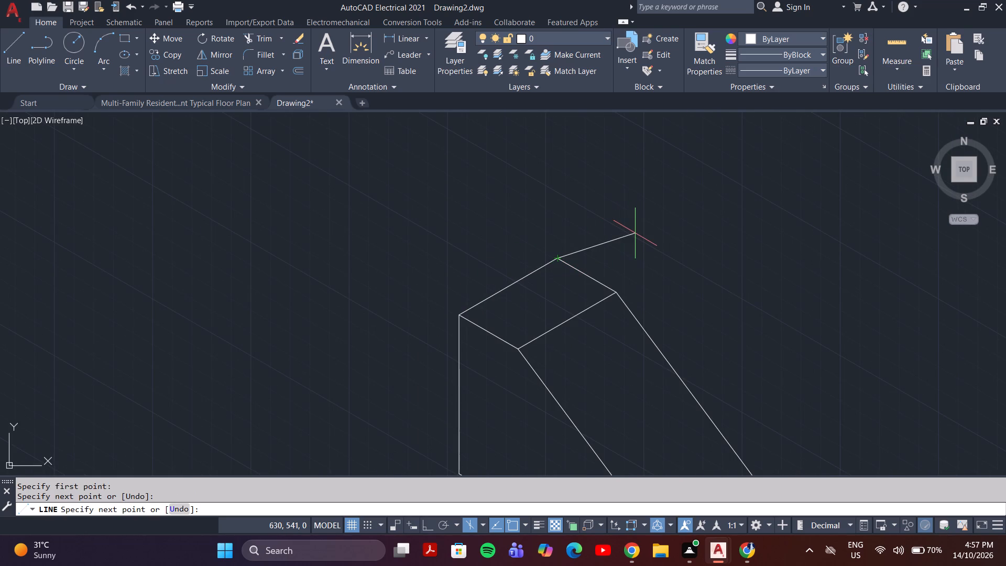
key(Escape)
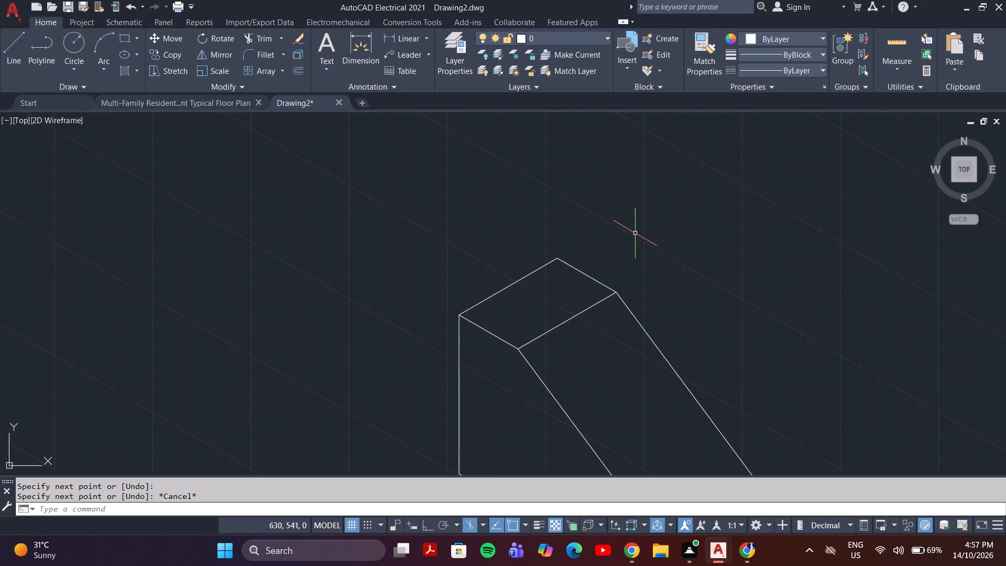
Examine the whole wedge-shaped isometric figure, including its top face, sloping face and low front block.
scroll(723, 317, down, 2)
middle_drag(702, 372, 670, 337)
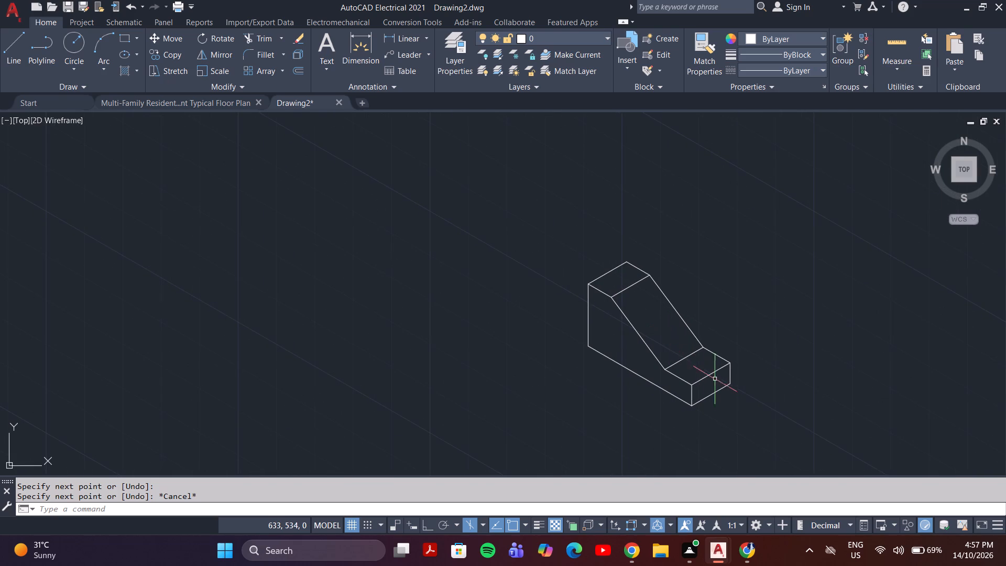
scroll(691, 355, up, 2)
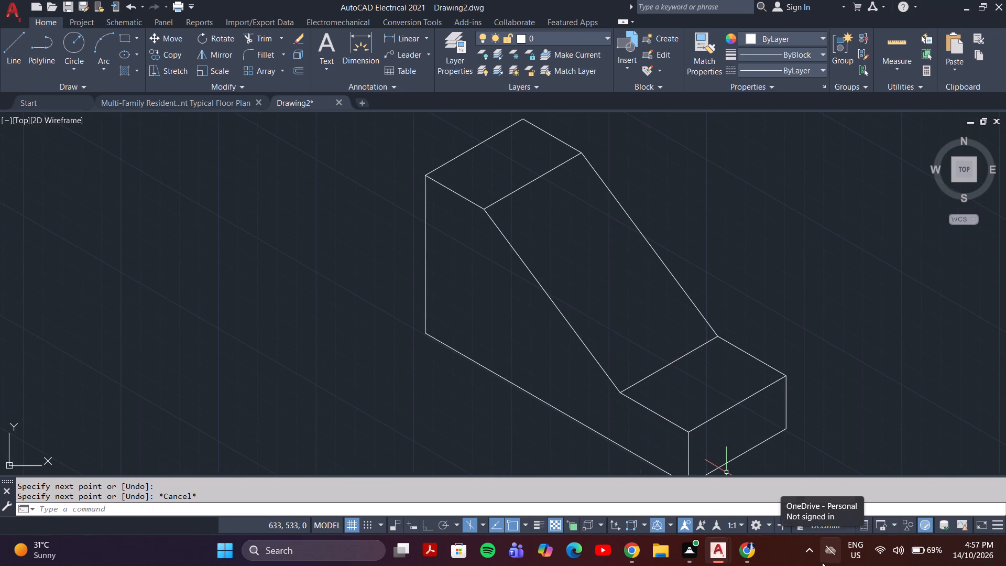
middle_drag(795, 565, 796, 565)
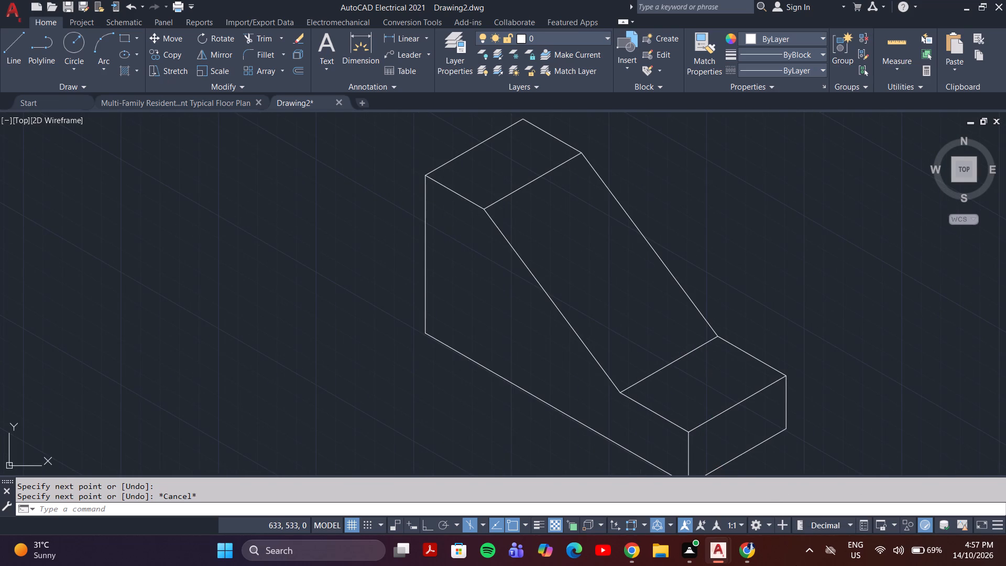
middle_drag(796, 565, 867, 526)
middle_drag(760, 380, 791, 347)
scroll(750, 365, down, 2)
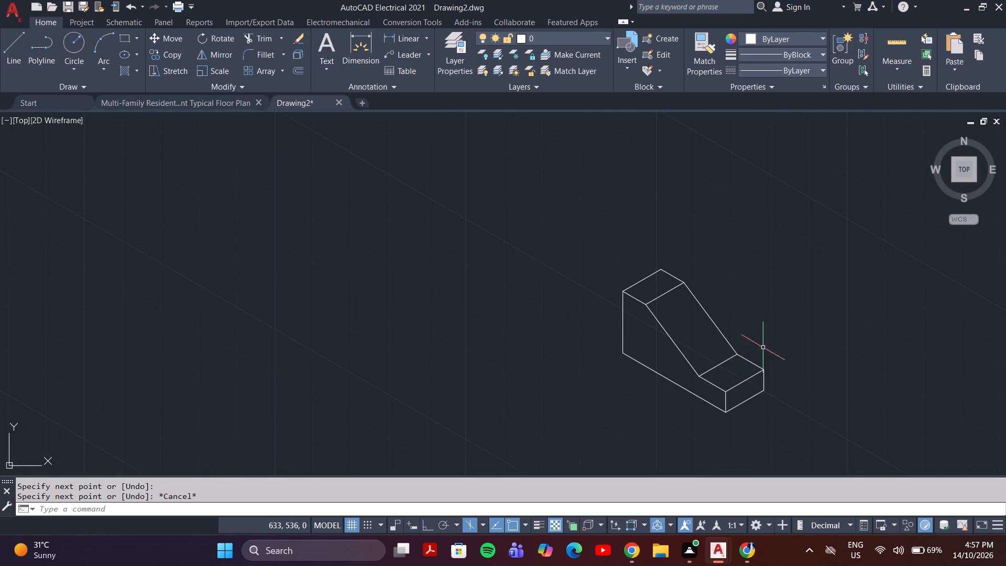
middle_drag(763, 347, 813, 329)
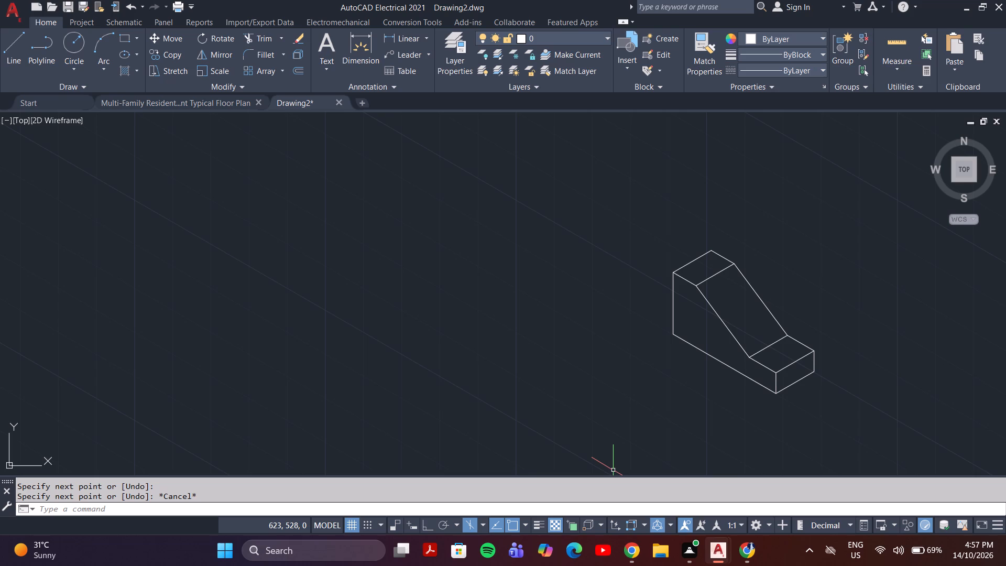
scroll(763, 334, down, 1)
middle_drag(763, 334, 725, 333)
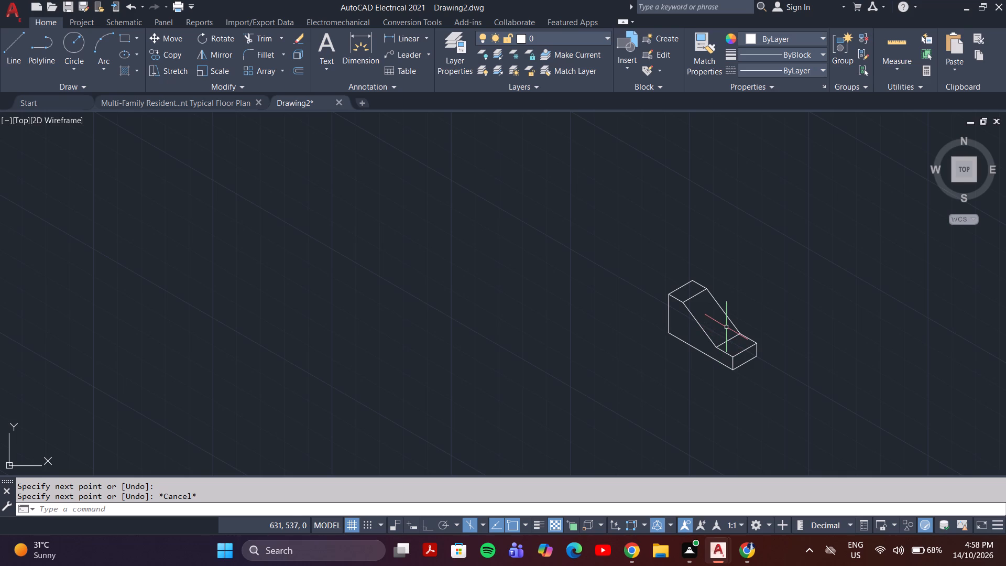
middle_drag(726, 327, 713, 329)
scroll(712, 329, up, 2)
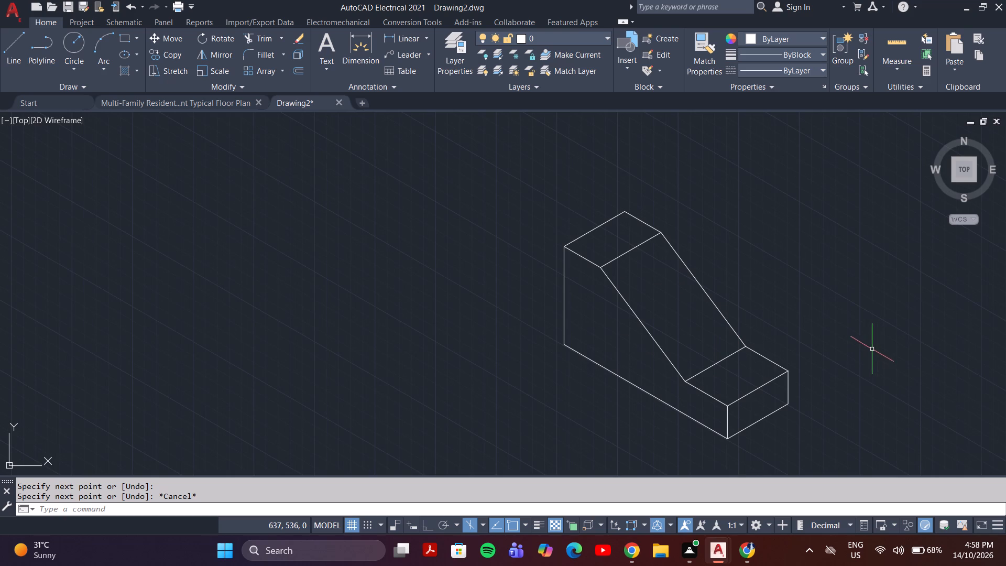
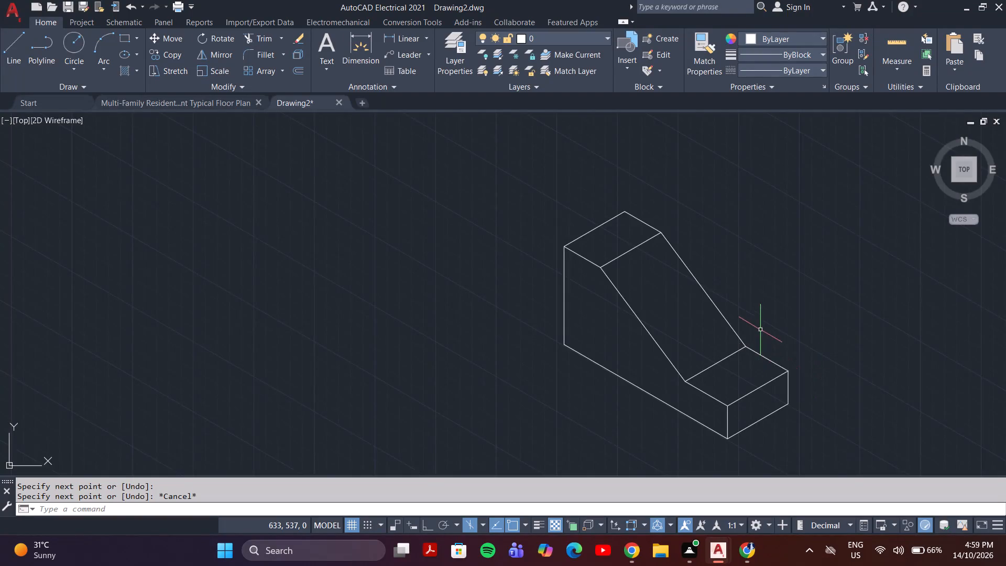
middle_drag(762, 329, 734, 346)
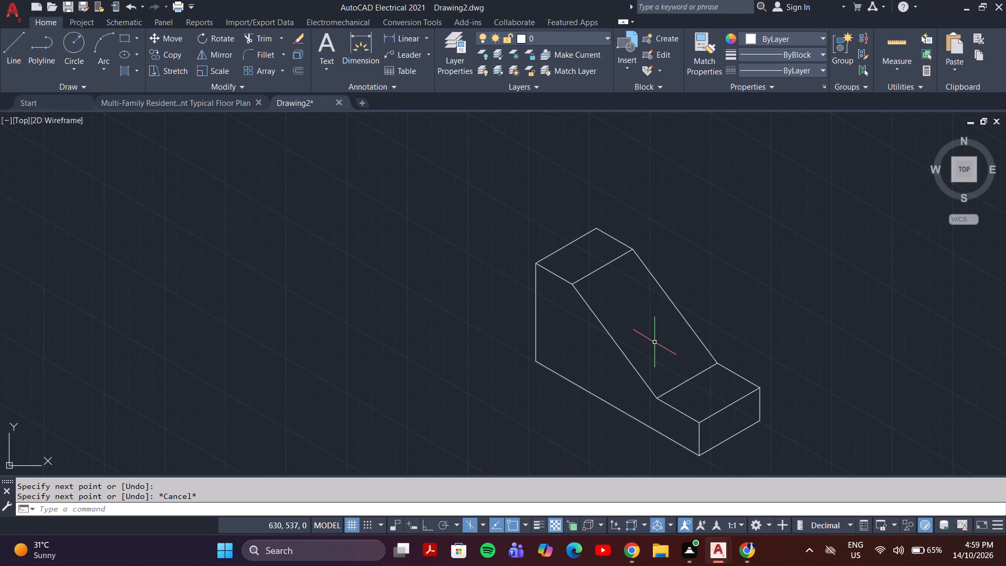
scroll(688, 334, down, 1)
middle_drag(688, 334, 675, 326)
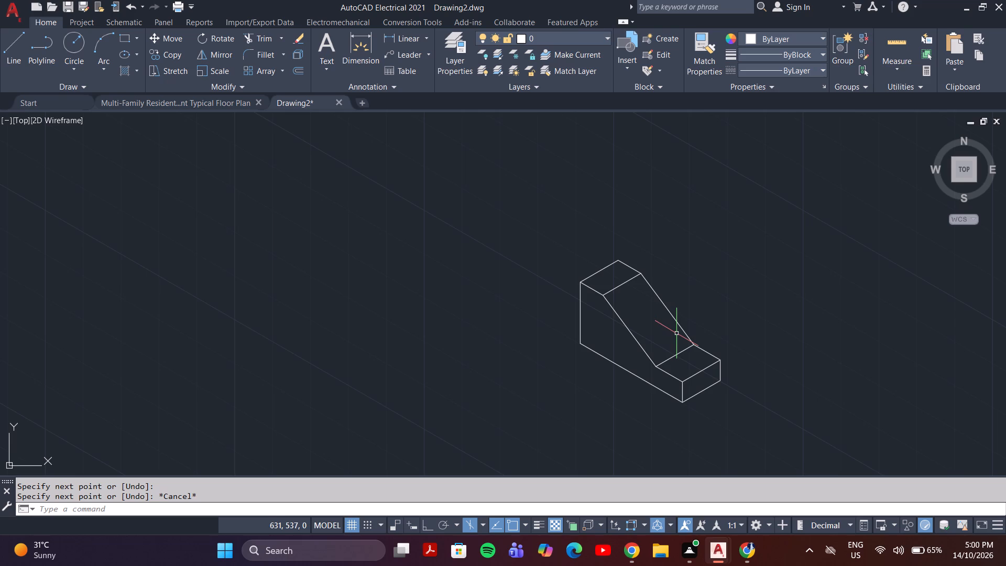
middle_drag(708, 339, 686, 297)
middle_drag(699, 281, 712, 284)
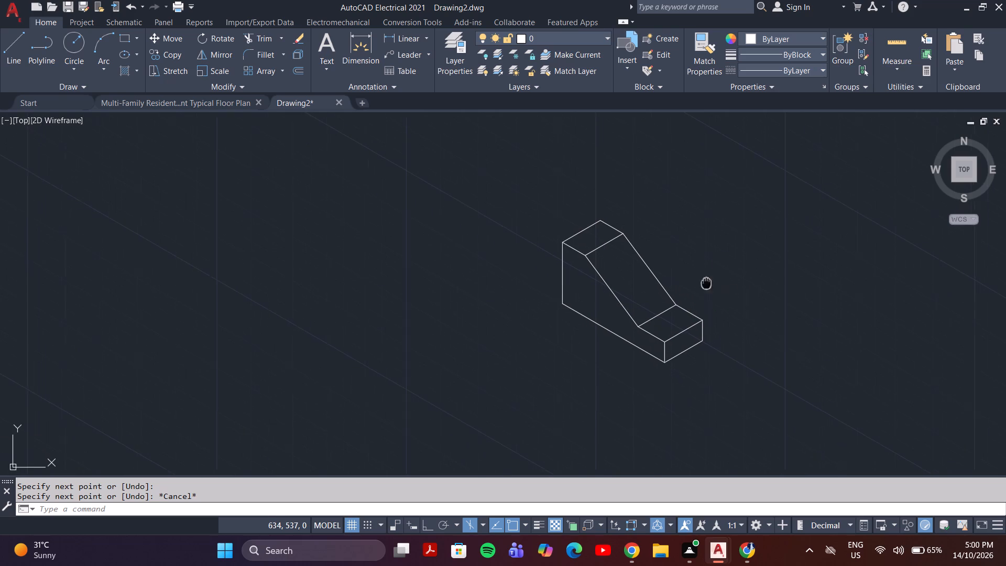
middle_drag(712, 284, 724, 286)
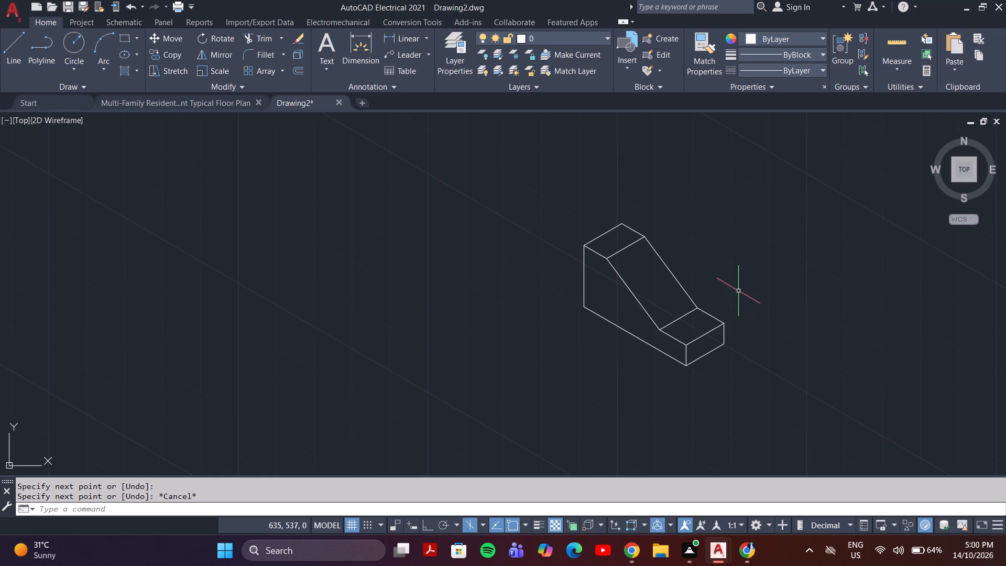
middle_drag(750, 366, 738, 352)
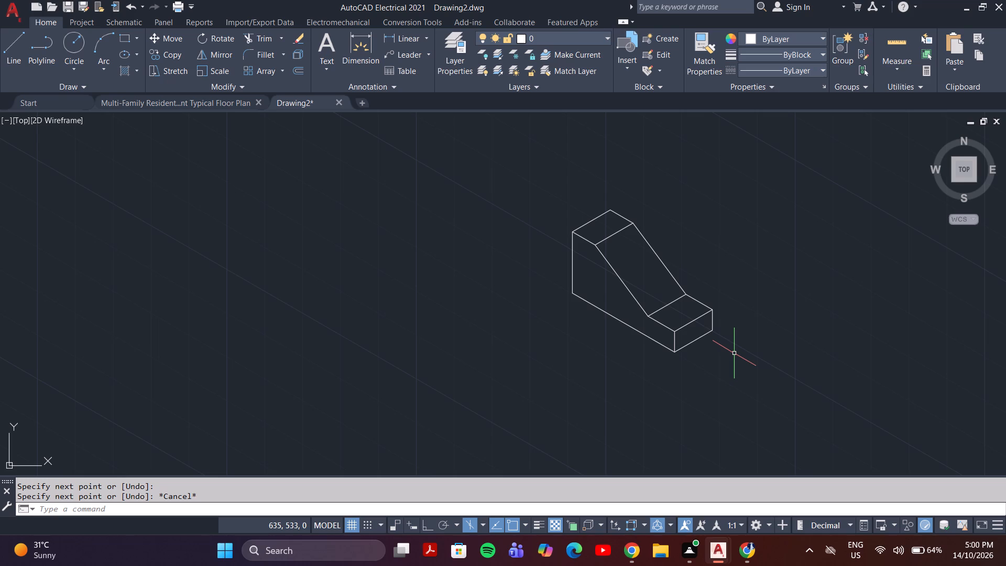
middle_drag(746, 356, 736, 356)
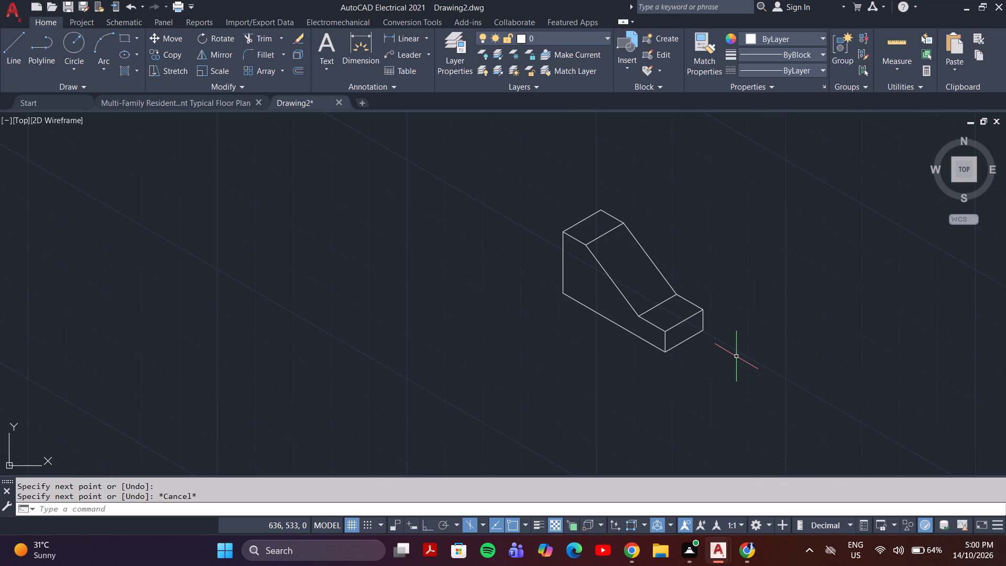
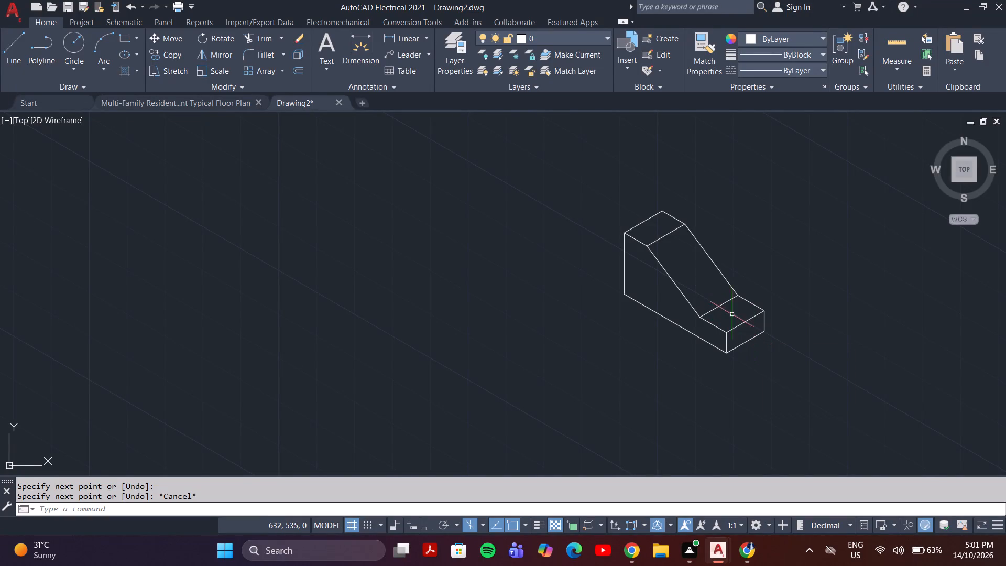
Draw a centre line across the low step's top face, joining the midpoints of its two short side edges.
middle_drag(735, 292, 756, 280)
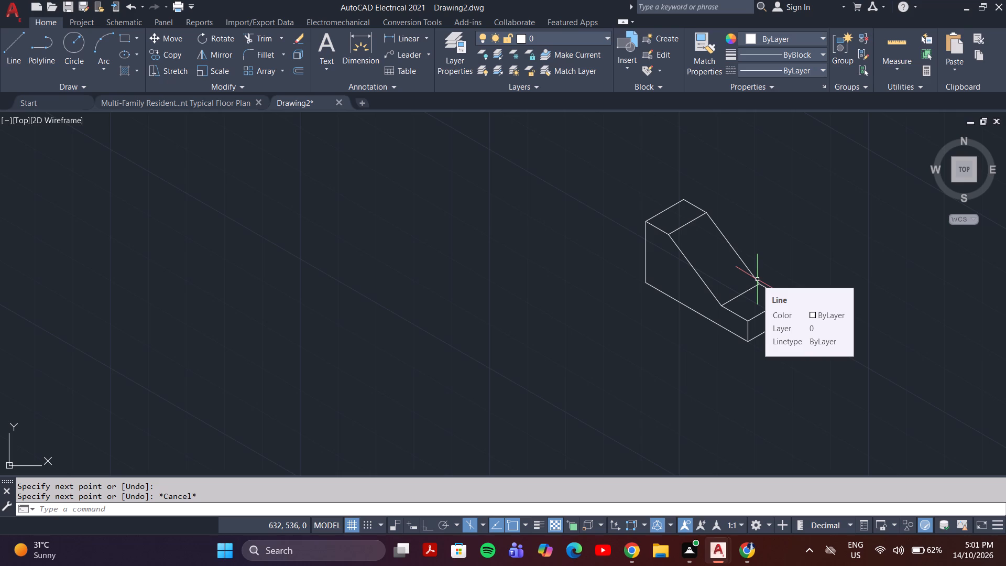
middle_drag(833, 306, 785, 285)
scroll(748, 284, up, 2)
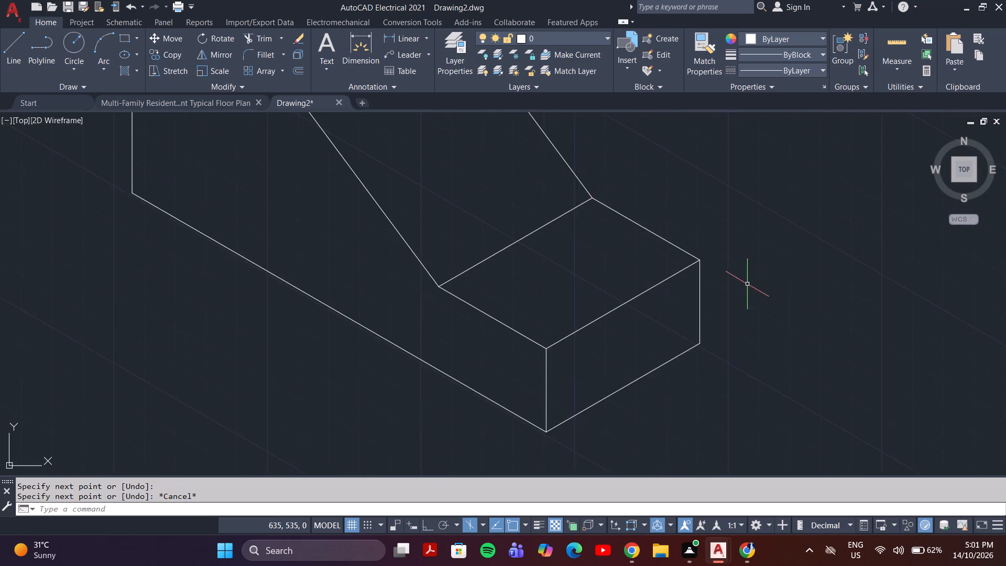
scroll(745, 284, up, 2)
middle_drag(675, 286, 824, 400)
key(l)
key(Return)
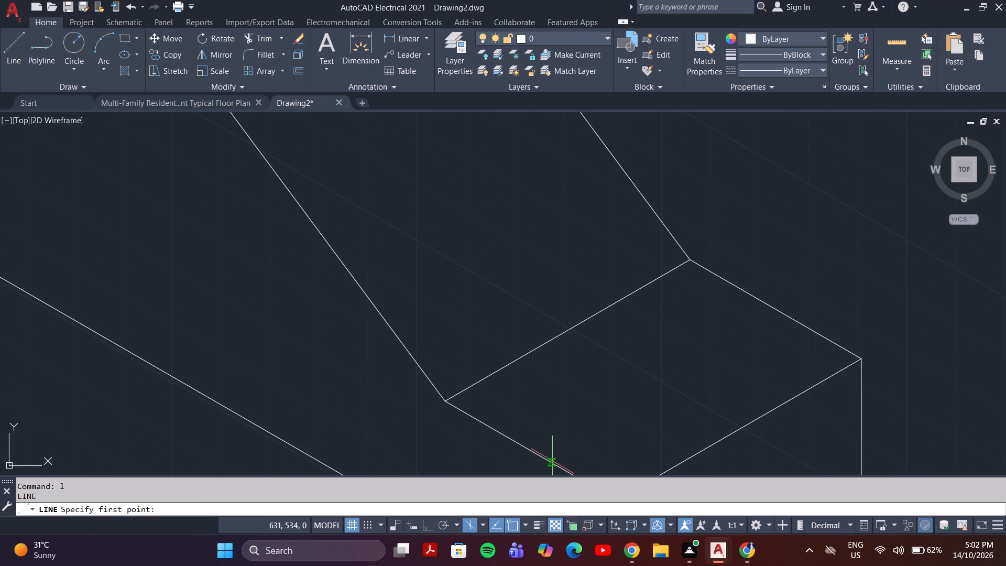
click(779, 311)
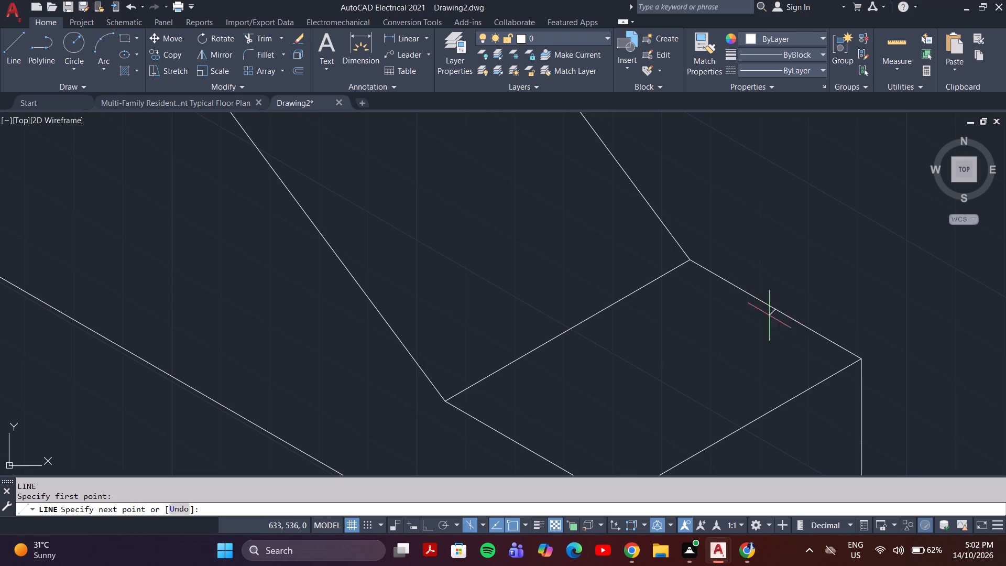
click(531, 448)
key(Escape)
Draw a small isocircle in the top isoplane, centred on the low step's centre line near its rear end.
scroll(635, 356, down, 2)
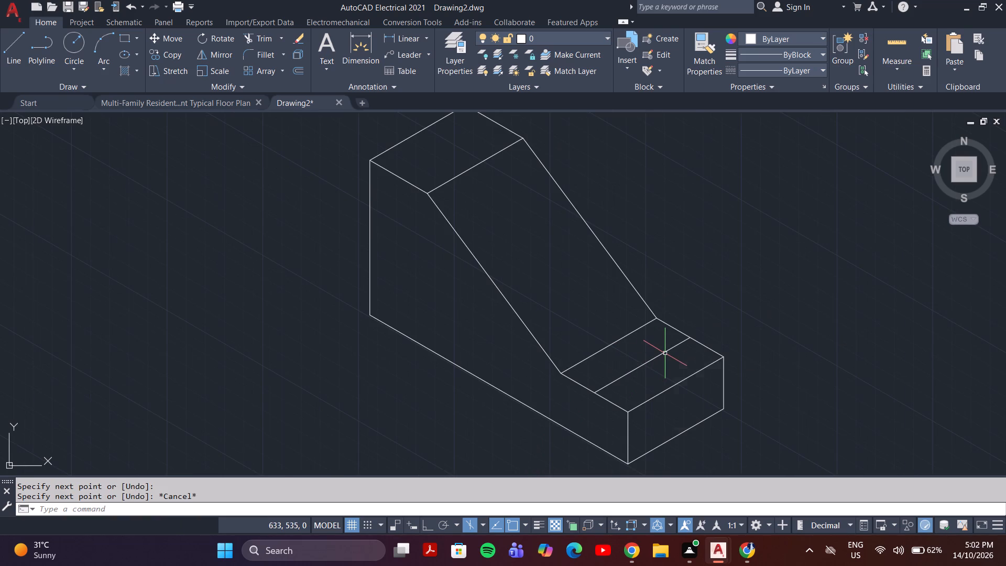
click(67, 42)
click(127, 52)
click(133, 53)
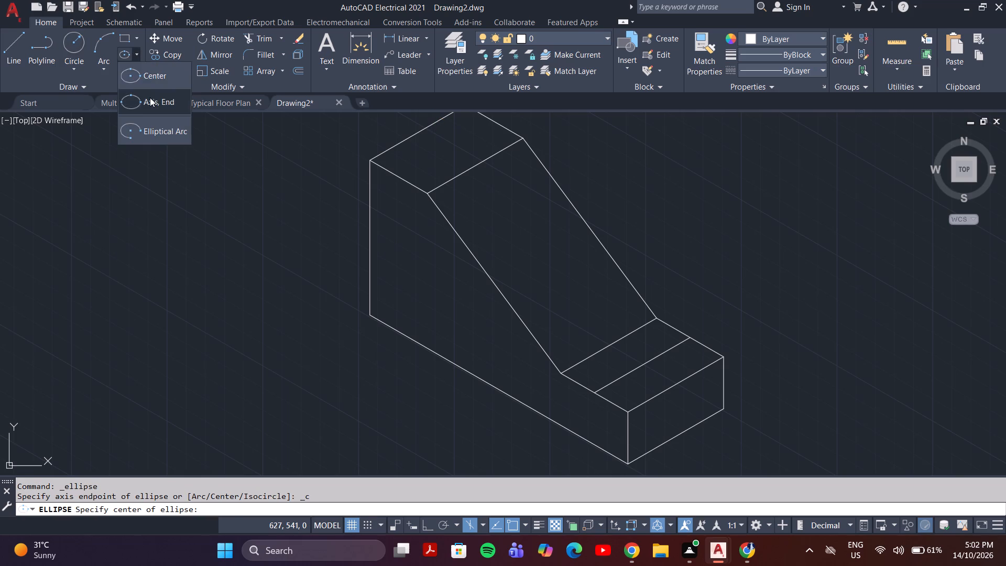
click(150, 97)
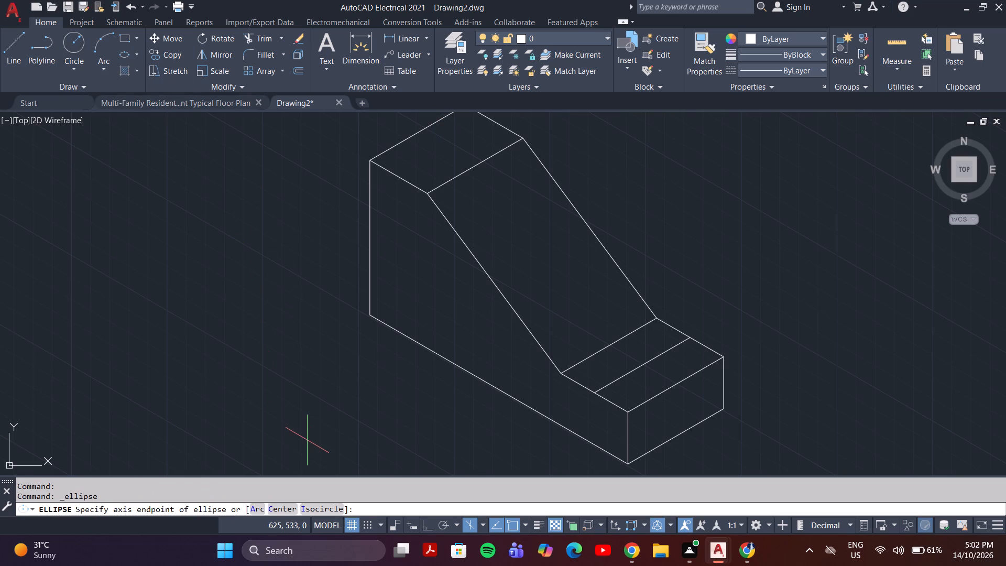
click(337, 505)
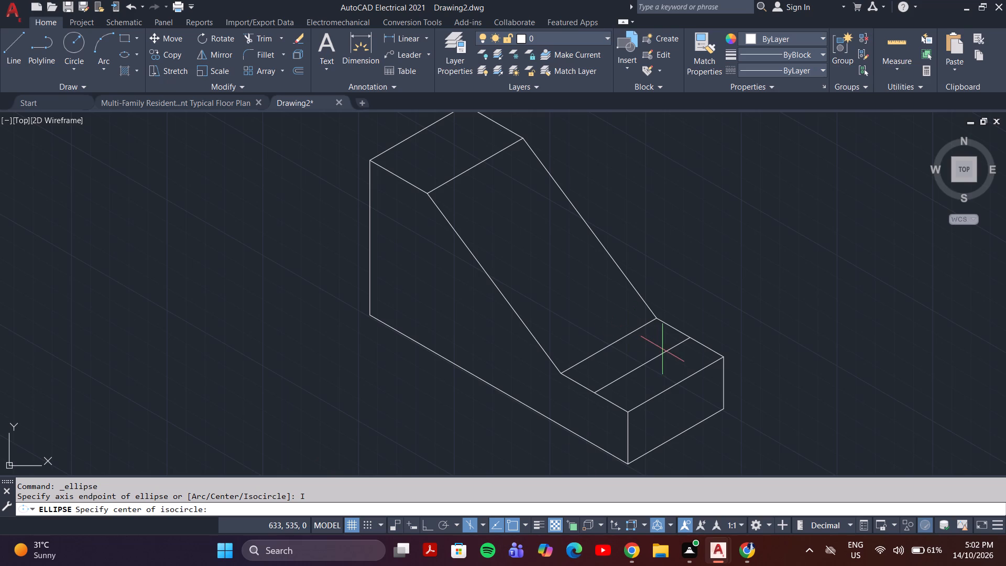
key(F5)
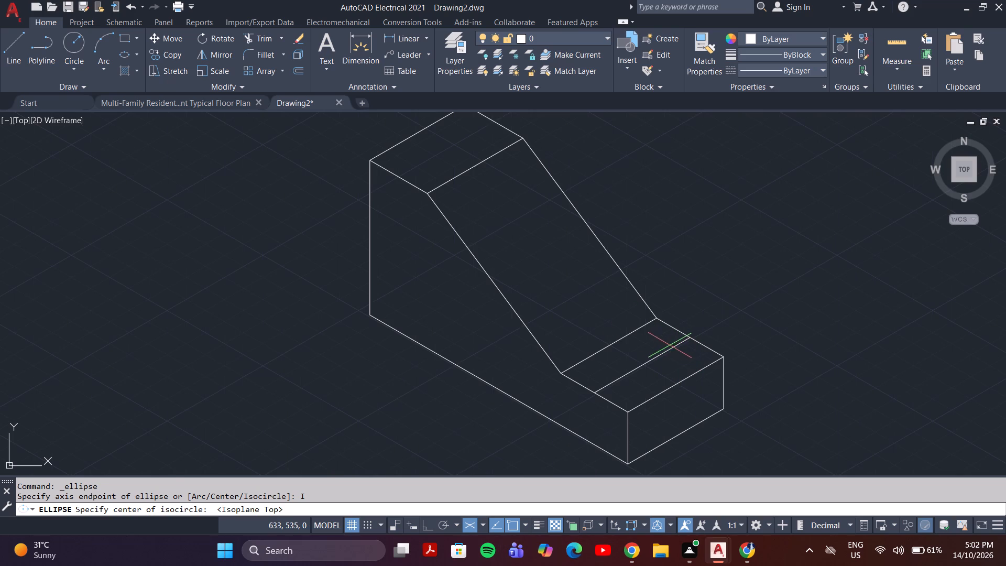
click(669, 350)
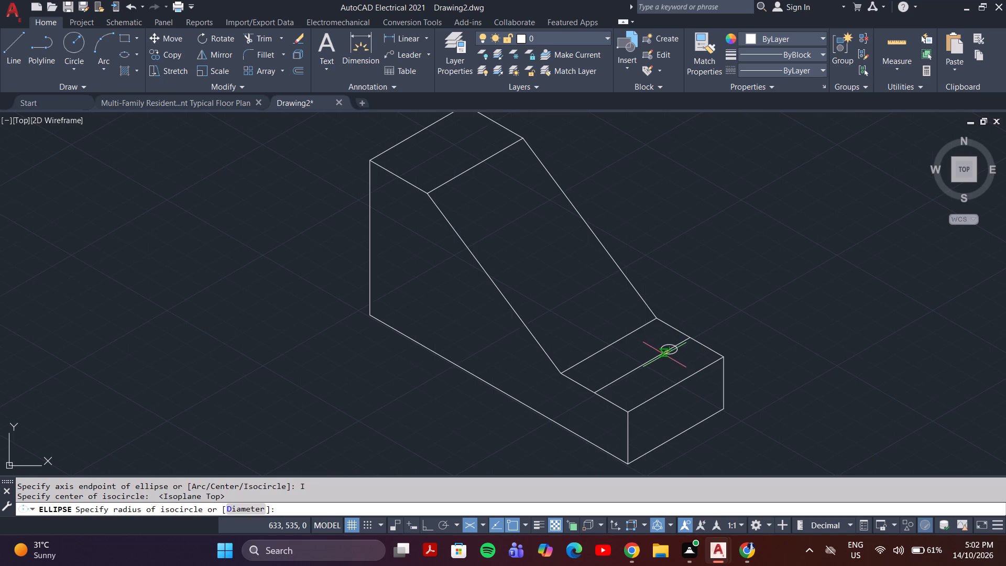
click(661, 355)
key(Escape)
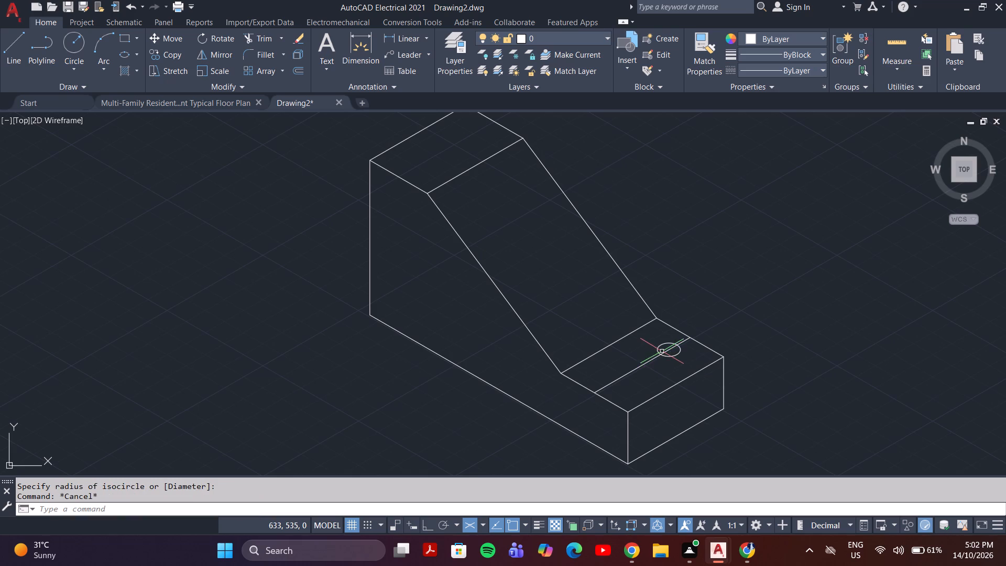
Copy the isocircle from its centre along the centre line, with Ortho on, to near the front end.
click(658, 346)
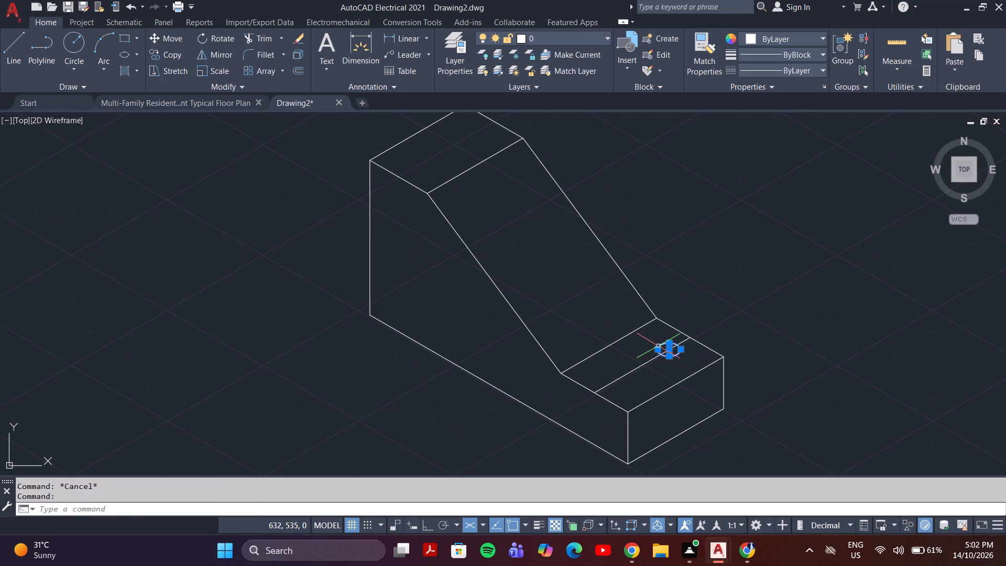
text(co)
key(Return)
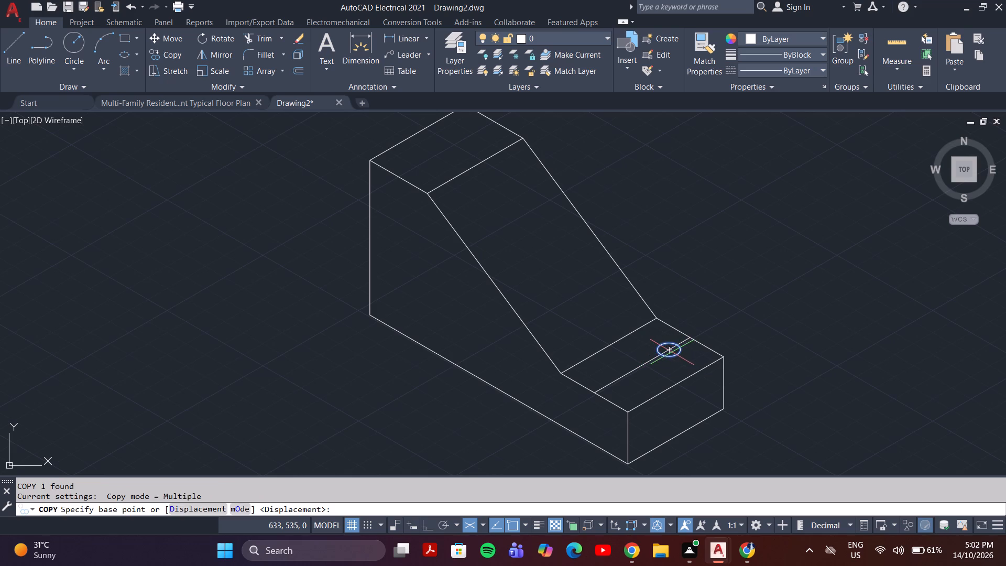
scroll(667, 349, up, 4)
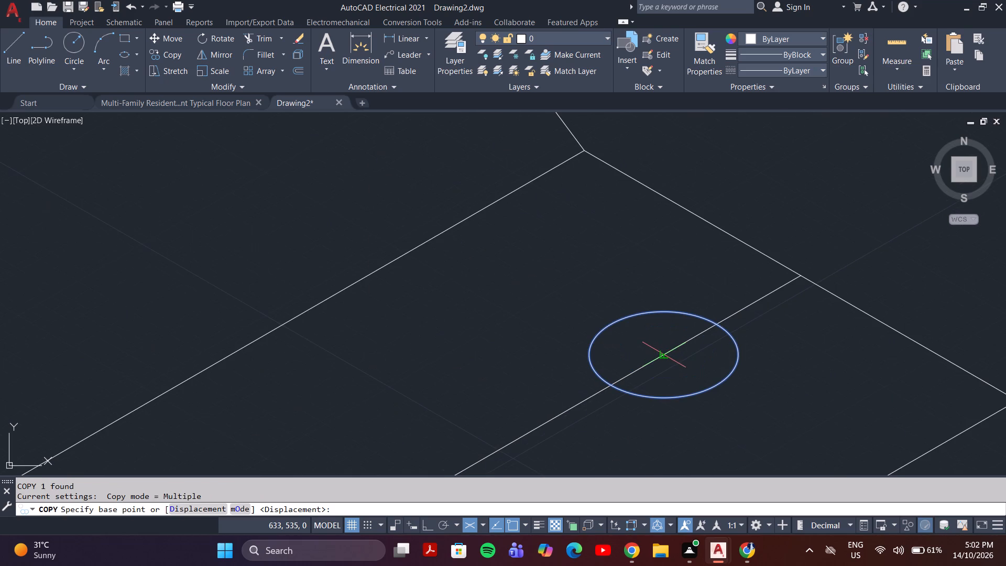
click(665, 354)
middle_drag(553, 395, 637, 336)
scroll(548, 405, down, 4)
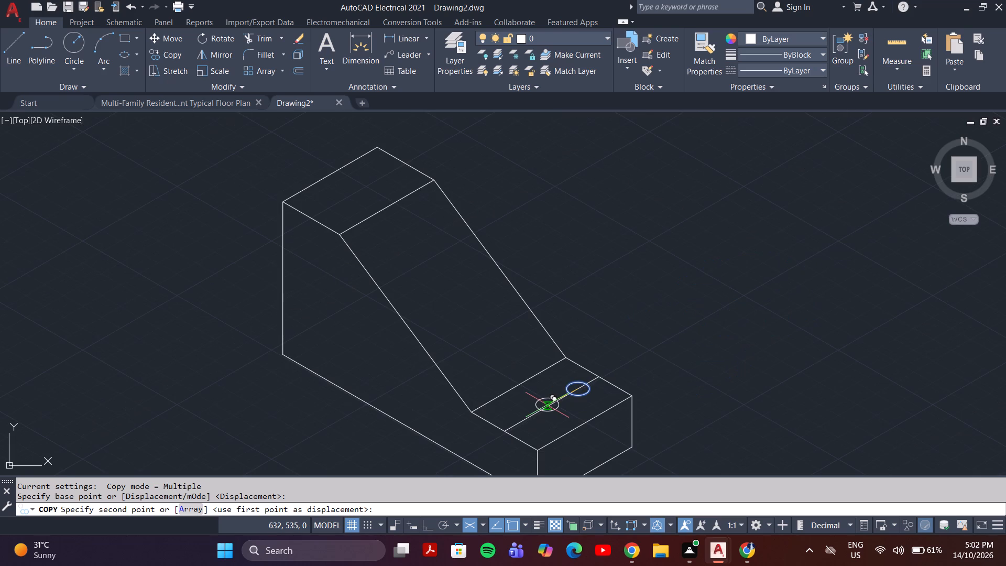
key(F8)
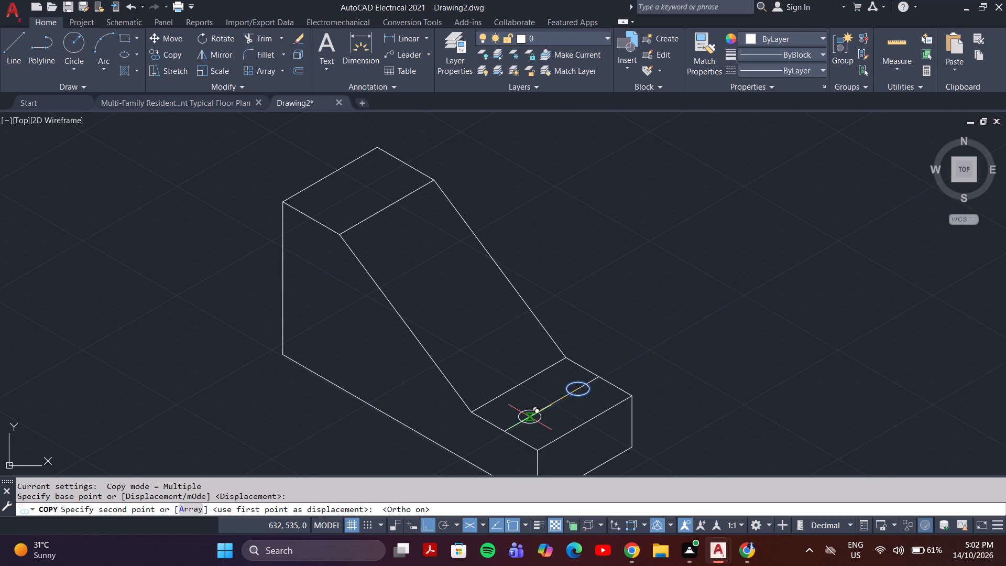
click(527, 417)
key(Escape)
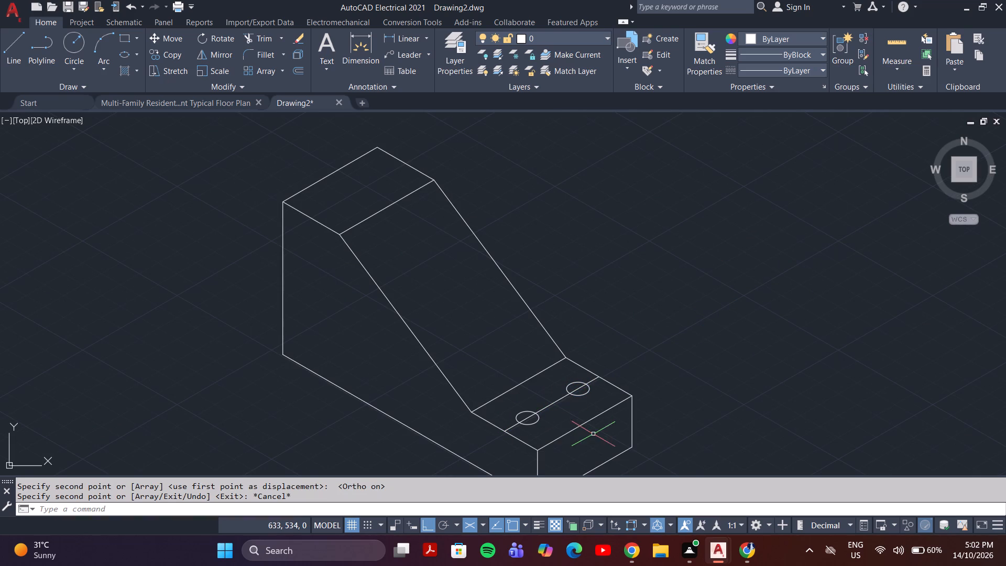
Draw a line parallel to the centre line joining the two isocircles on the side nearer the slope.
key(l)
key(Return)
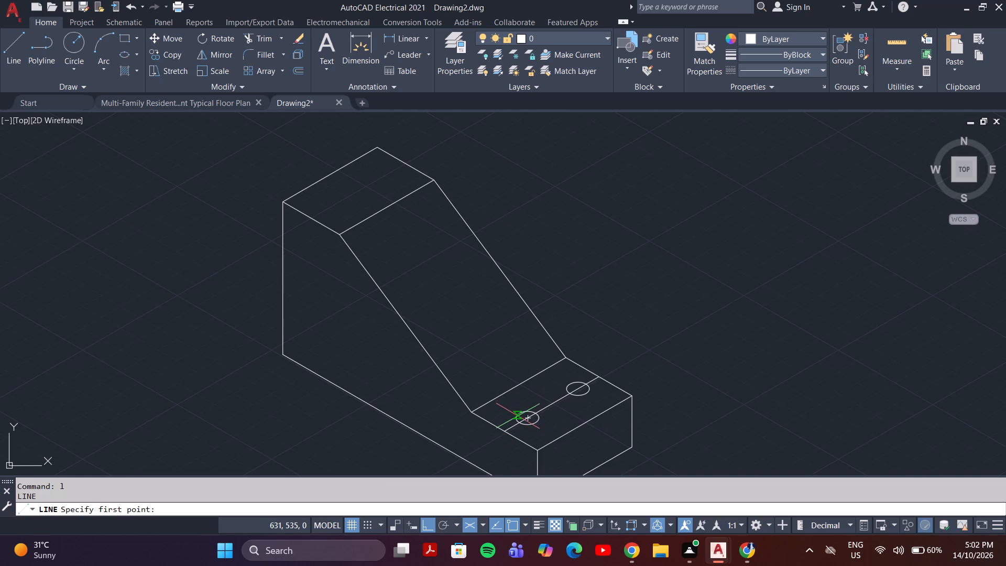
scroll(518, 416, up, 4)
click(530, 395)
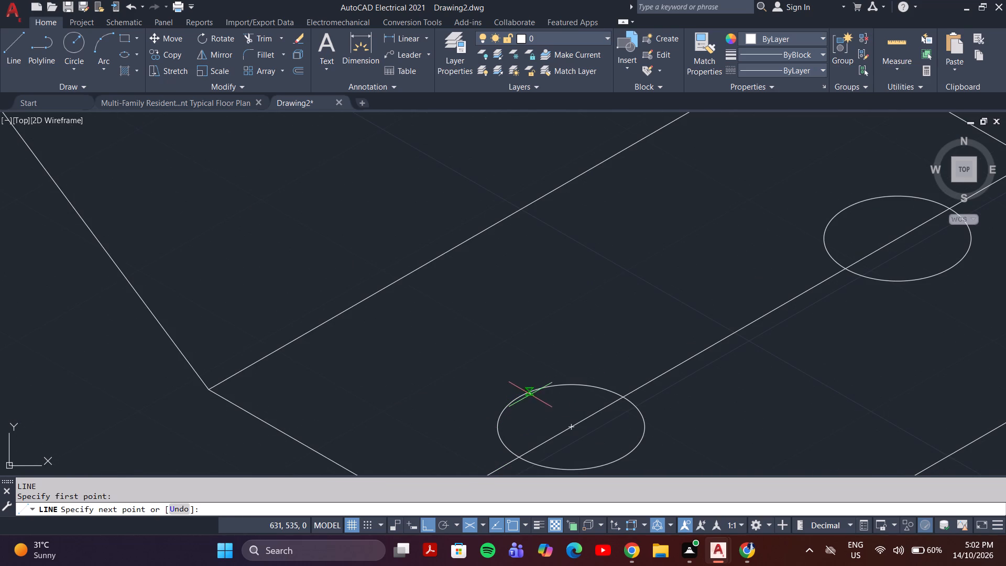
scroll(850, 208, up, 5)
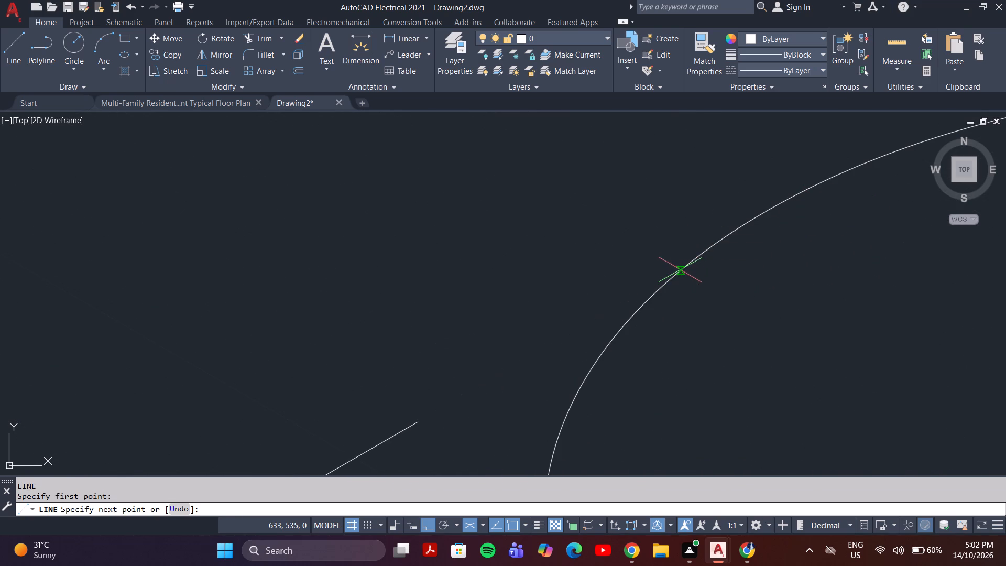
scroll(694, 262, up, 5)
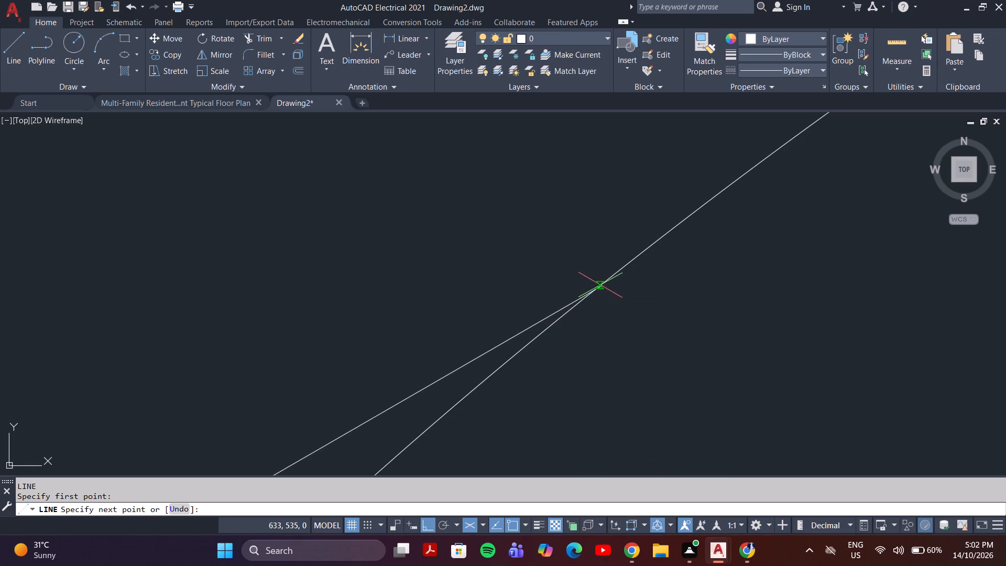
click(656, 274)
key(Escape)
Draw a second parallel line joining the two isocircles on the side away from the slope.
scroll(656, 274, down, 5)
middle_drag(659, 335, 659, 270)
scroll(659, 266, down, 2)
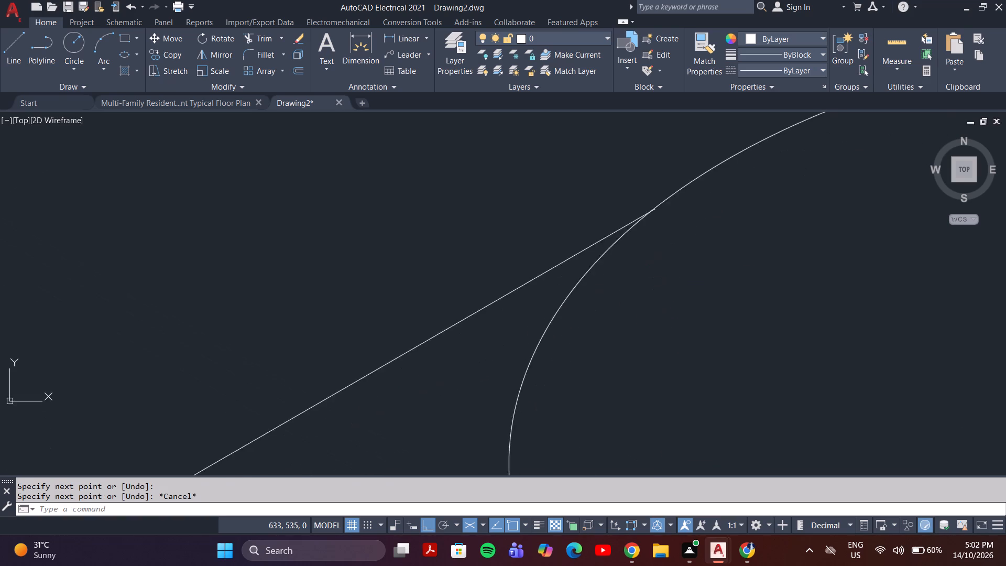
scroll(659, 265, down, 3)
middle_drag(659, 311, 639, 240)
scroll(638, 239, up, 1)
scroll(471, 354, down, 2)
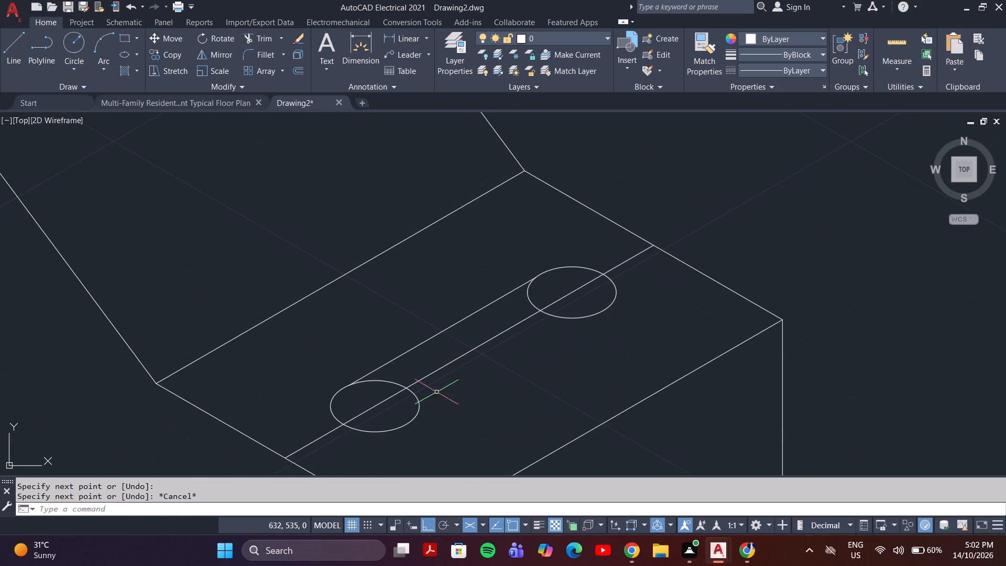
key(space)
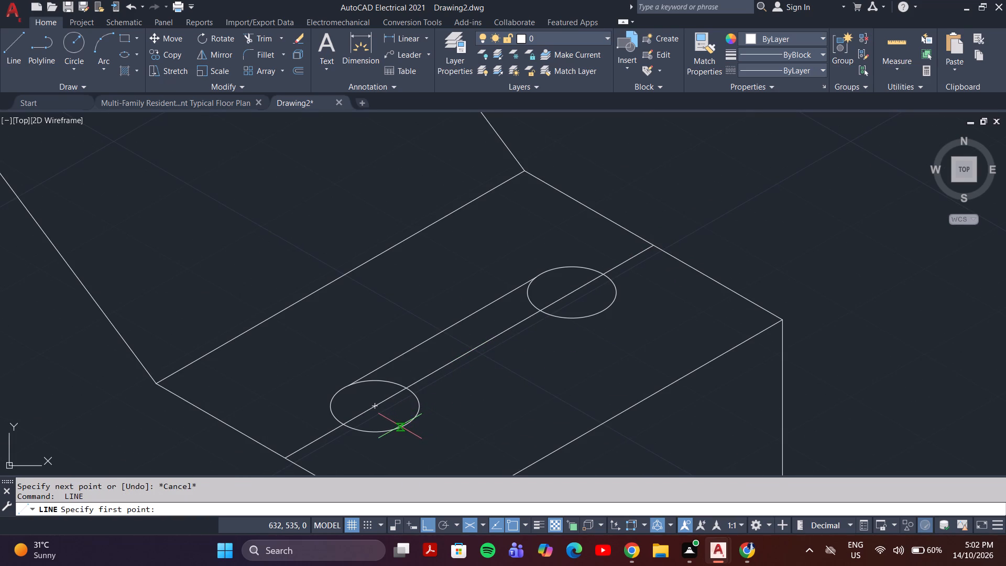
drag(413, 414, 420, 406)
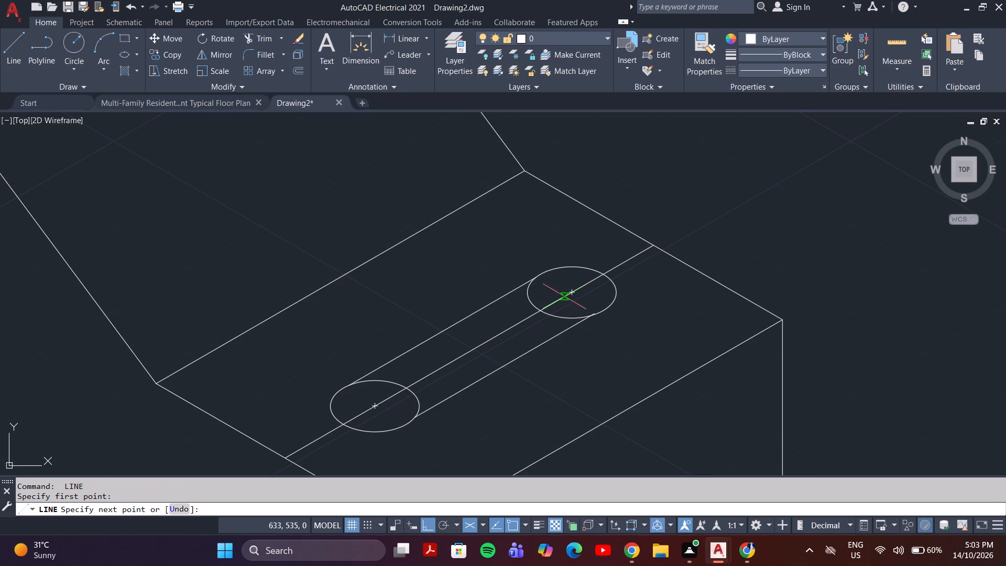
scroll(589, 315, up, 4)
click(606, 303)
key(Escape)
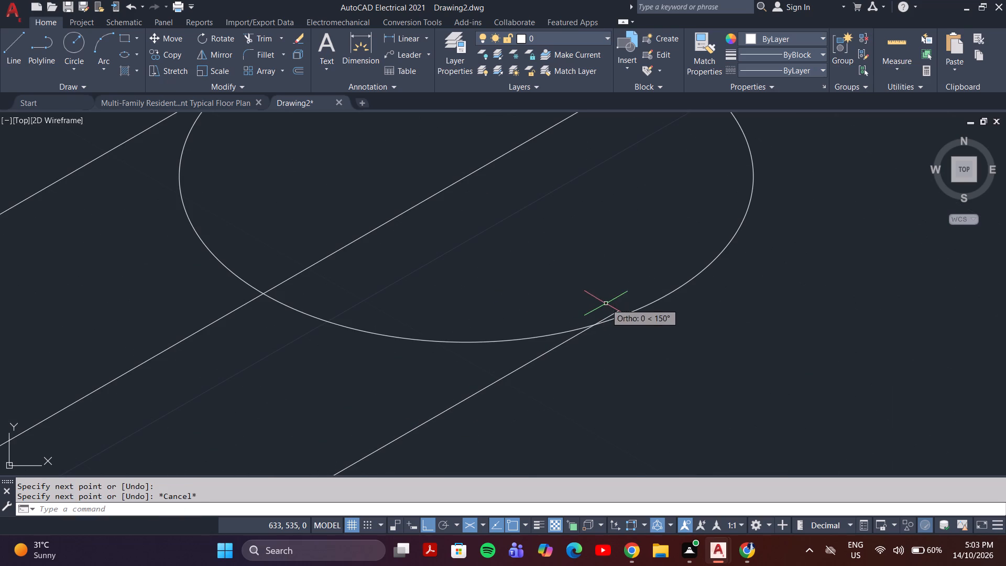
Trim the overshooting ends of both joining lines where they cross the rear isocircle.
text(tr)
key(Return)
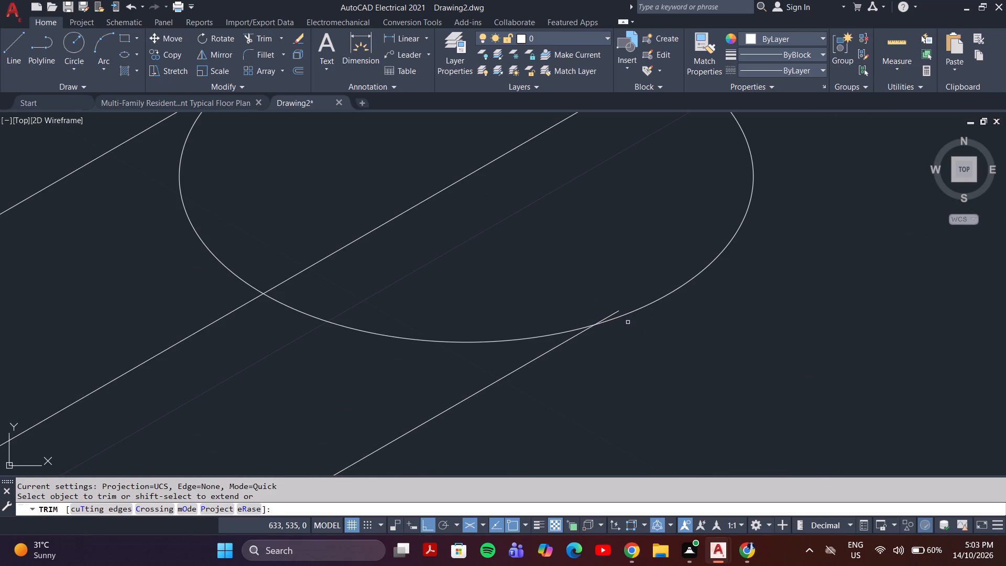
click(619, 313)
scroll(615, 302, down, 4)
middle_drag(599, 293, 617, 340)
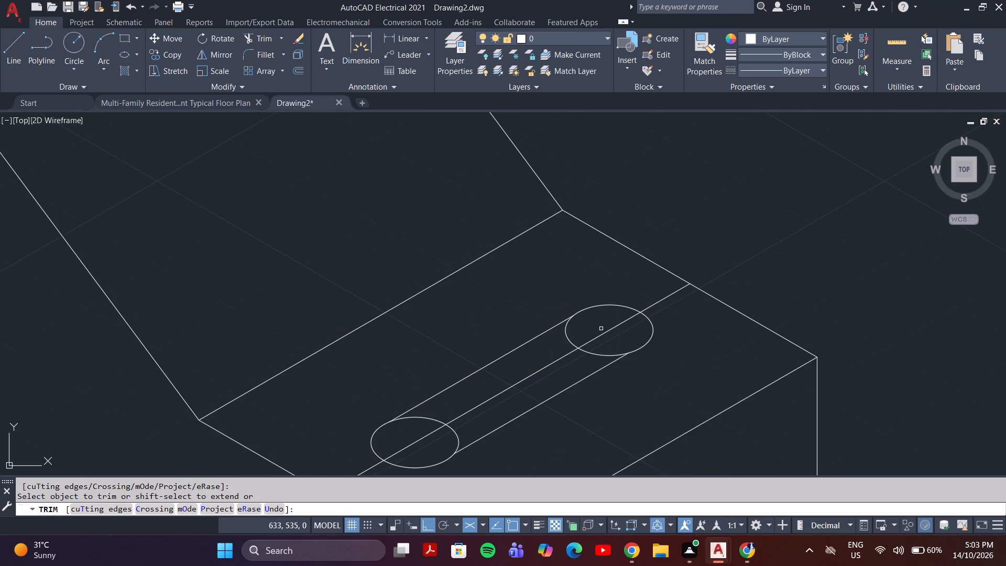
scroll(582, 321, up, 4)
scroll(505, 295, up, 4)
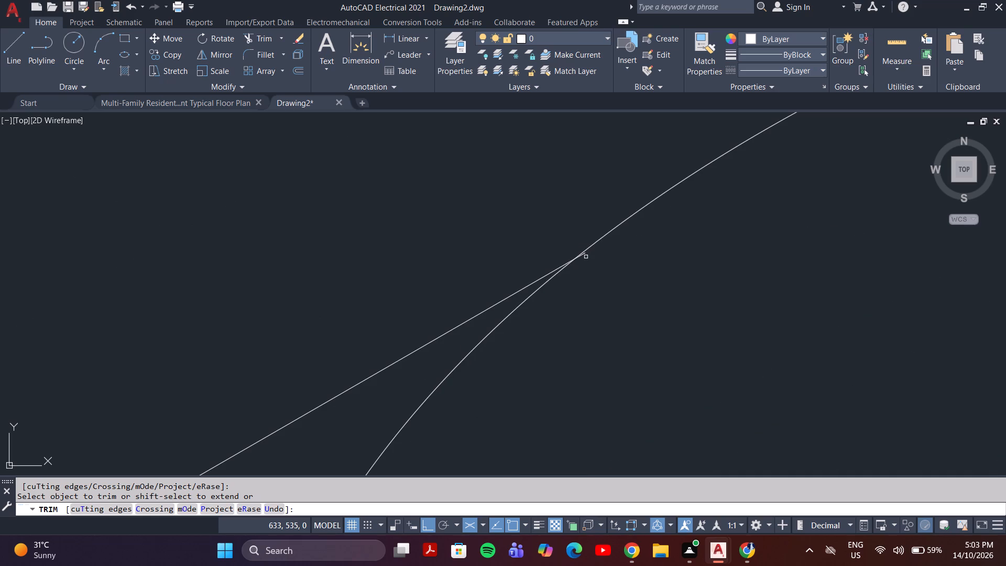
click(586, 255)
Trim the inner arcs of both isocircles to leave a rounded slot outline around the centre line.
scroll(592, 286, down, 5)
click(620, 336)
click(506, 423)
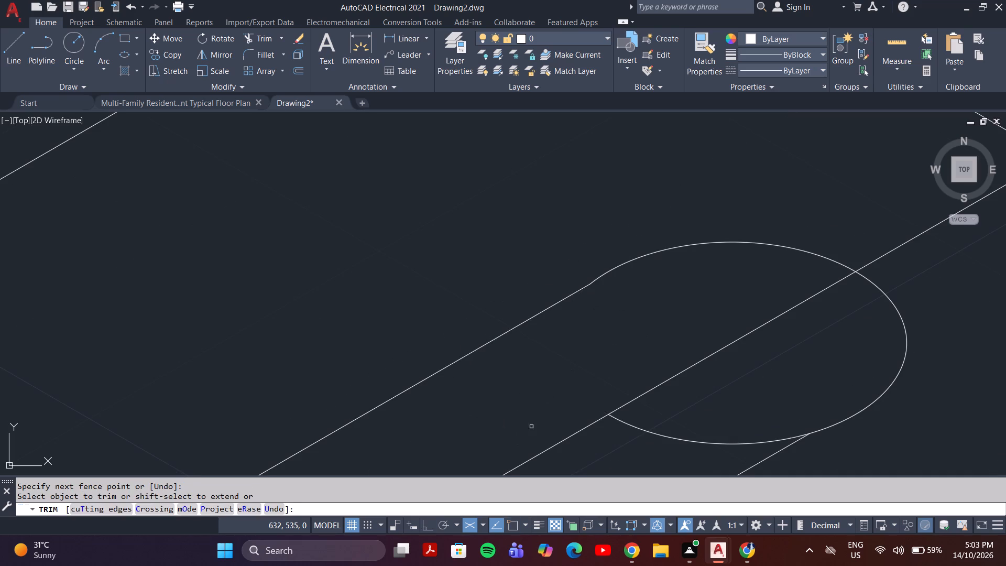
click(730, 408)
click(686, 442)
scroll(695, 432, down, 3)
middle_drag(724, 394, 726, 393)
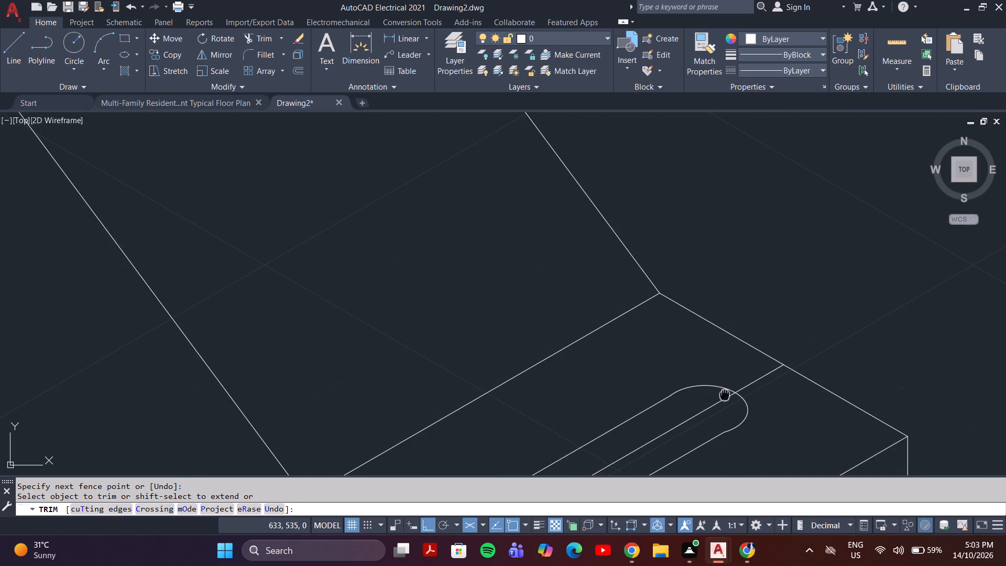
middle_drag(726, 393, 808, 279)
click(599, 385)
click(613, 377)
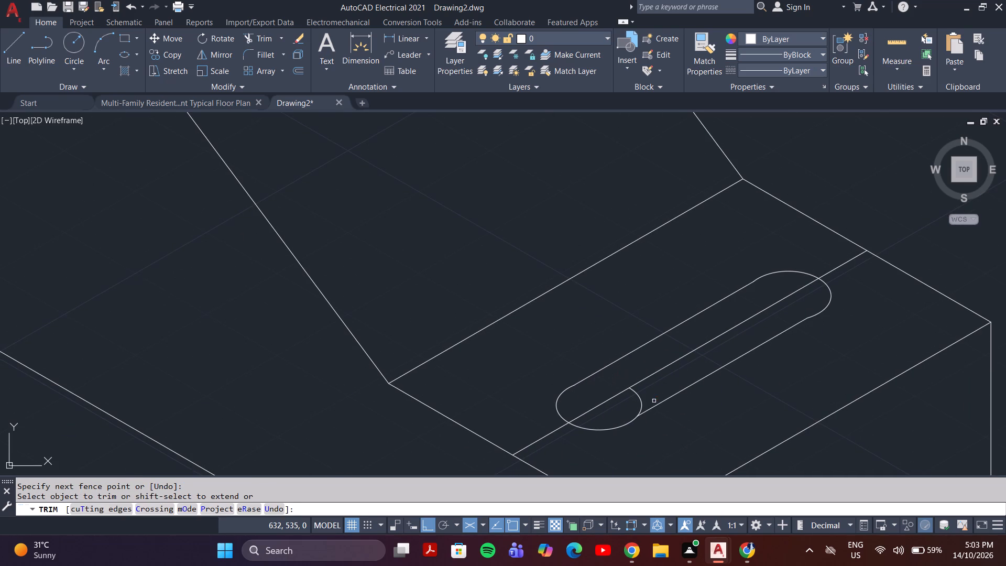
click(635, 403)
click(652, 394)
key(Return)
scroll(672, 406, down, 3)
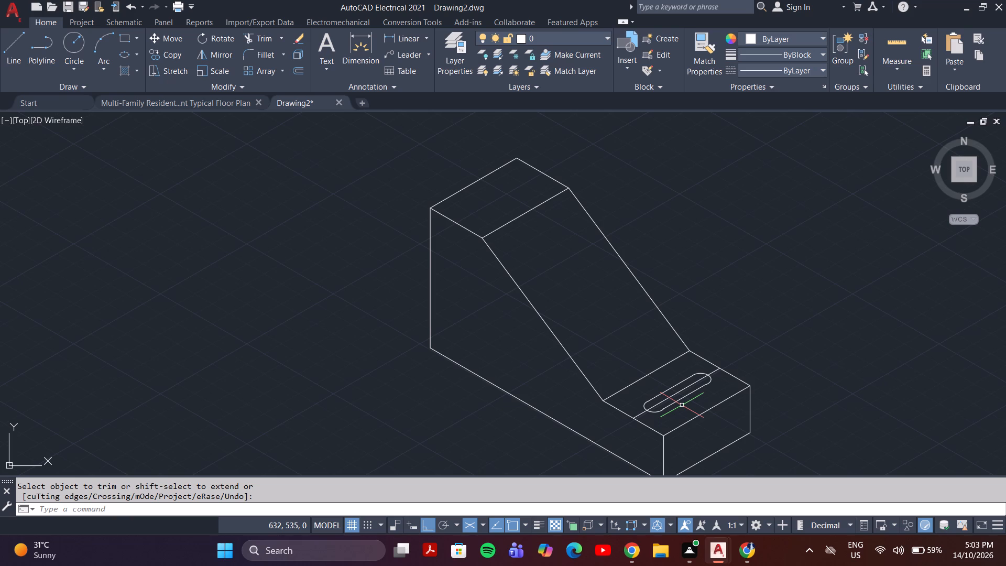
key(Escape)
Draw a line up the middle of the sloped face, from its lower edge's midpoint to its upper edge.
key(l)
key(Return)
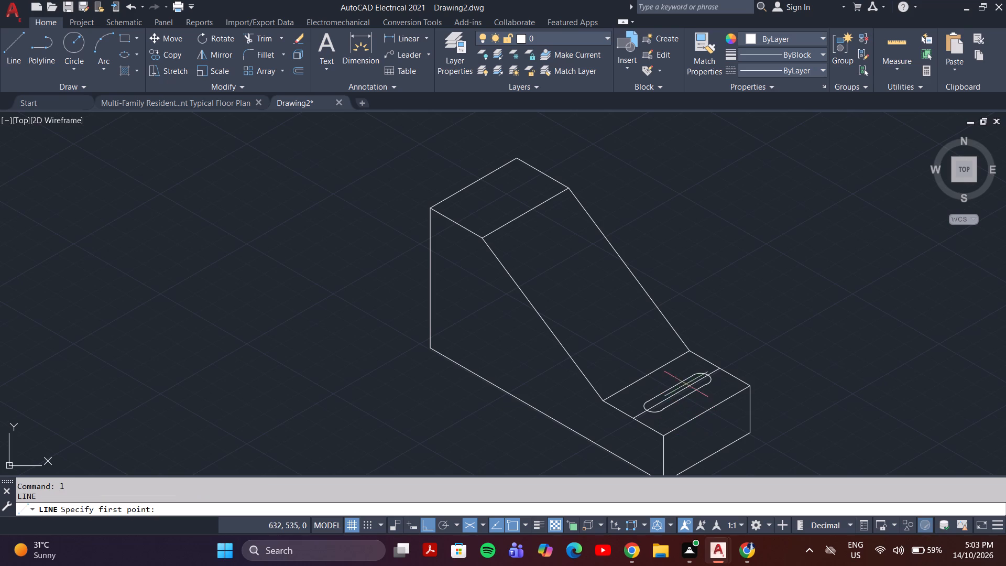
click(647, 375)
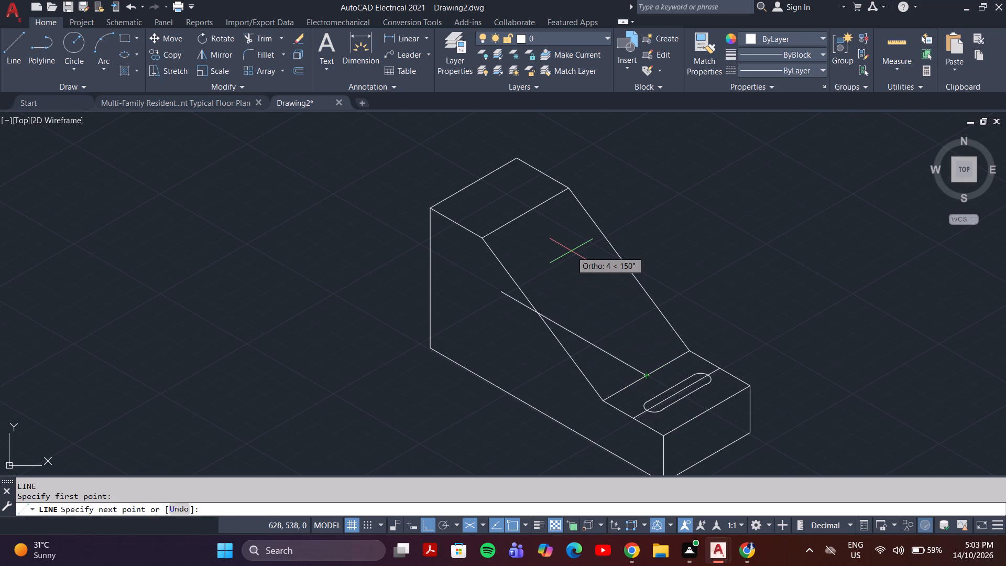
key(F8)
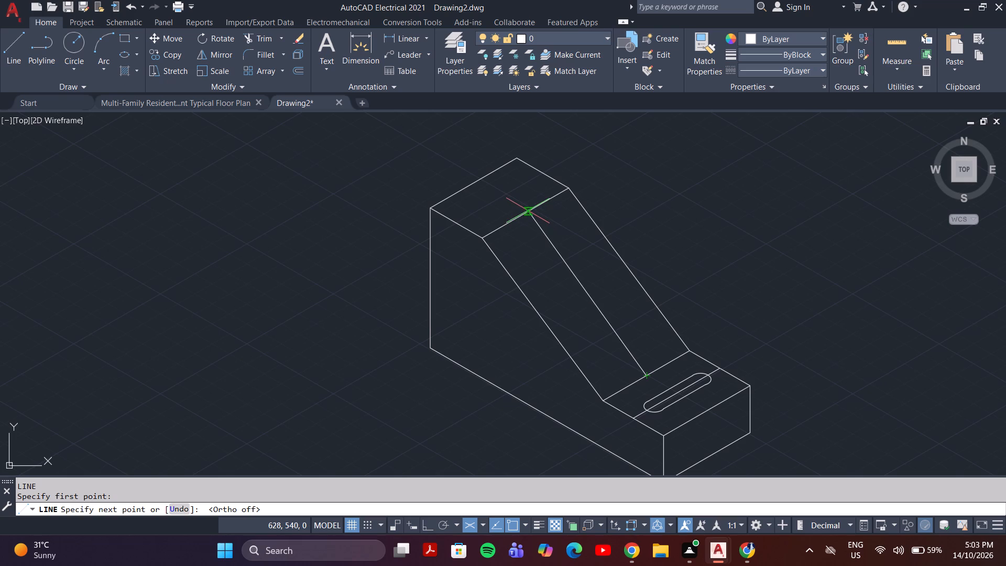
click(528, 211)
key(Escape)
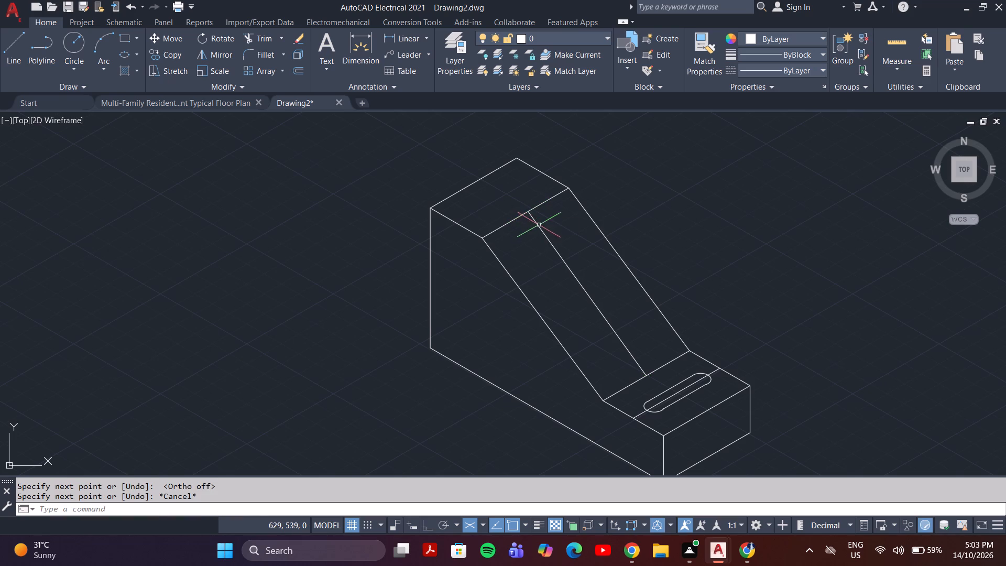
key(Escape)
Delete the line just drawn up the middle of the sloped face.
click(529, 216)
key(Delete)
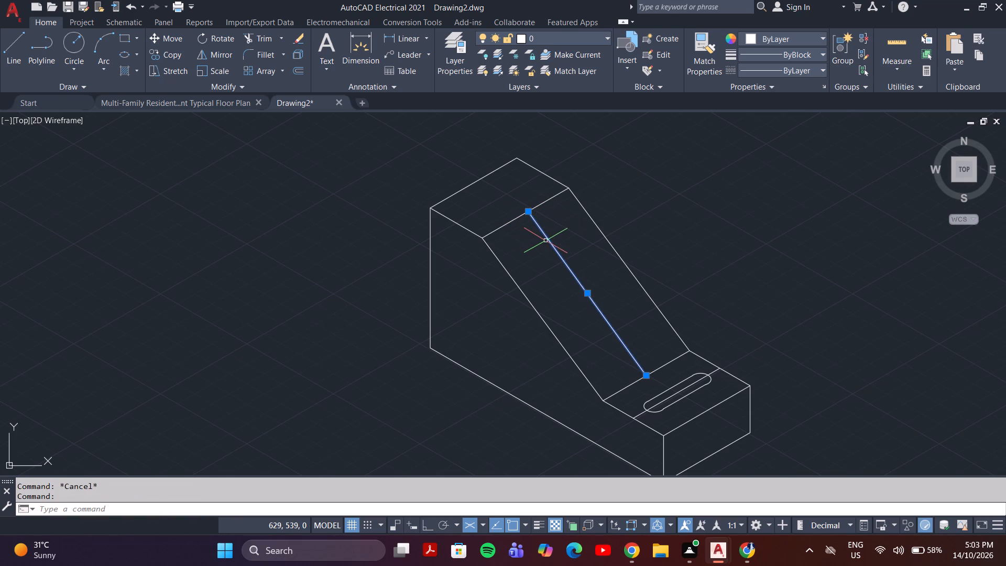
Draw a construction line up the middle of the sloped face, from its lower edge's midpoint to its upper edge.
key(l)
key(Return)
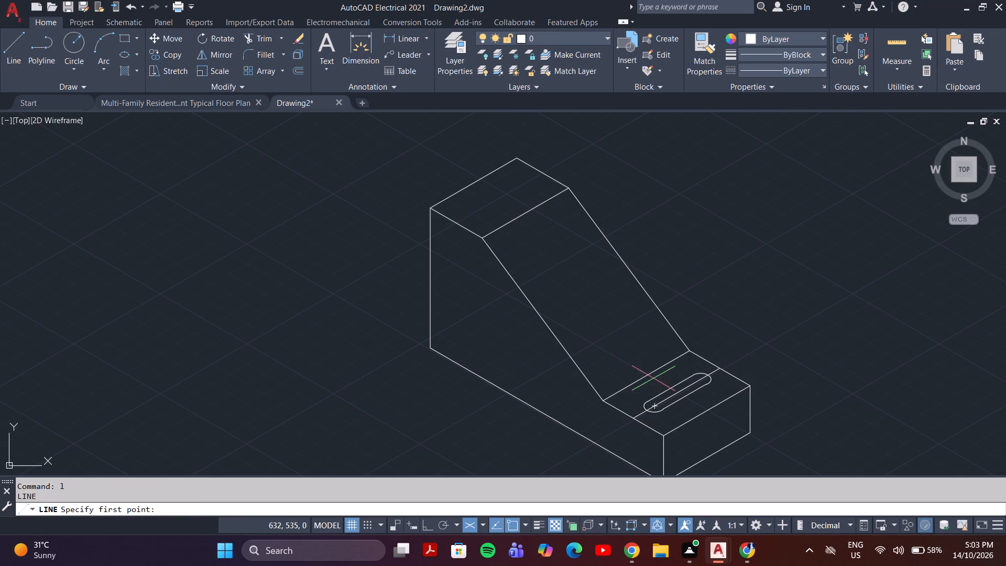
click(646, 377)
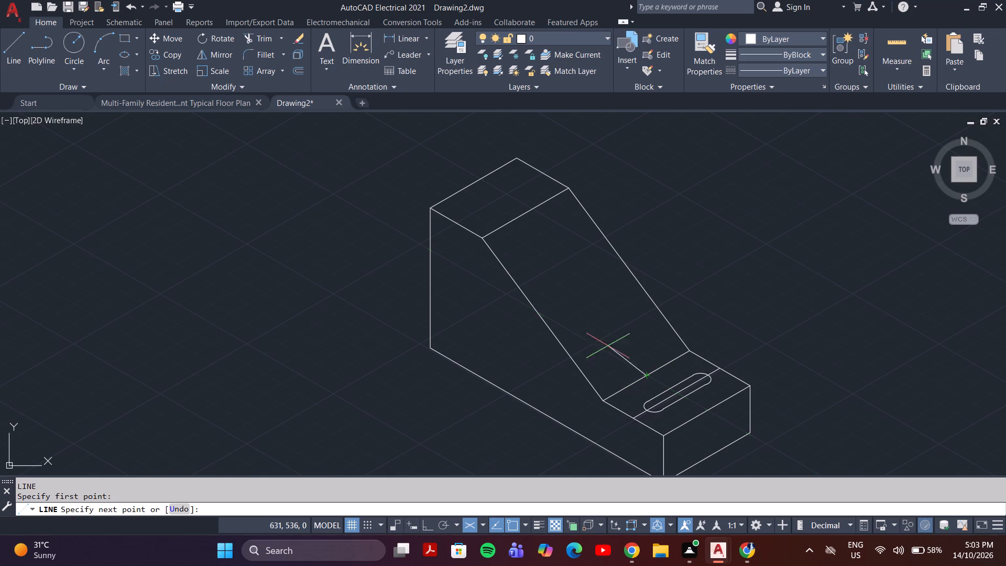
click(526, 211)
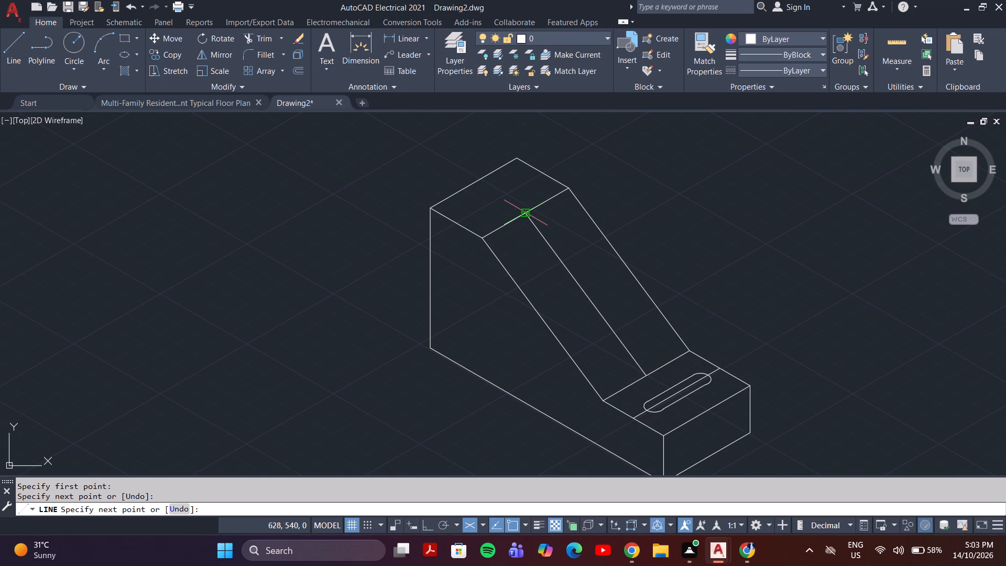
key(Escape)
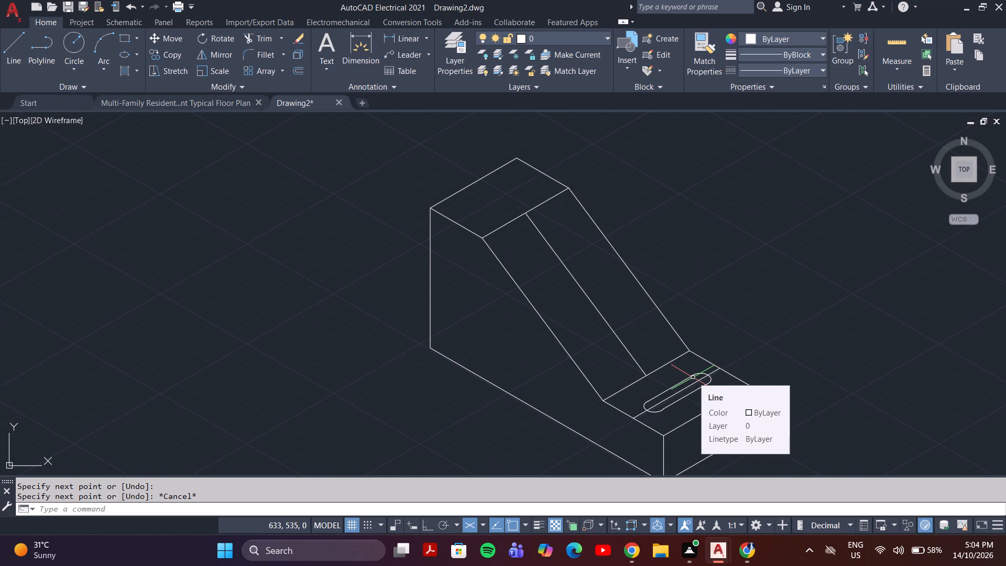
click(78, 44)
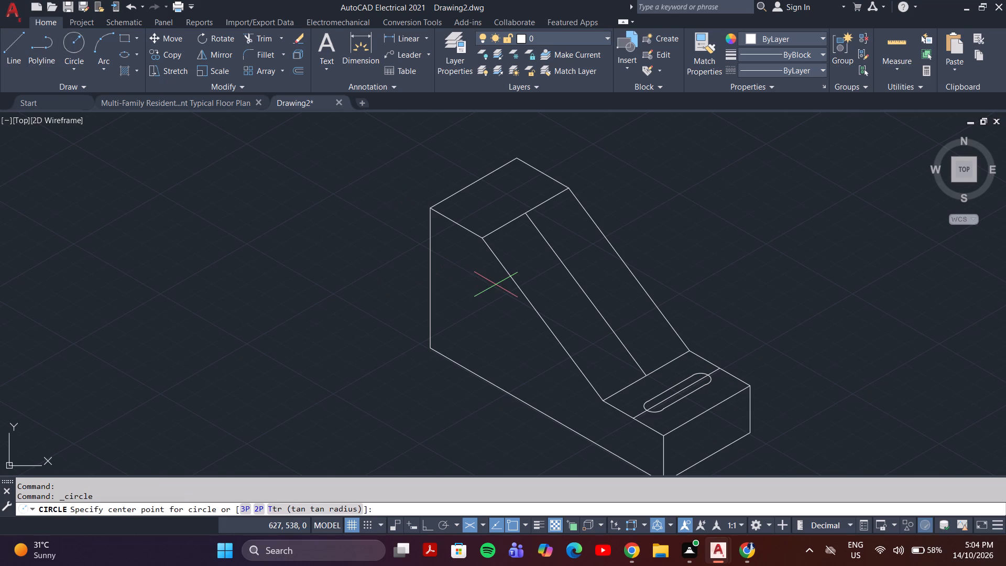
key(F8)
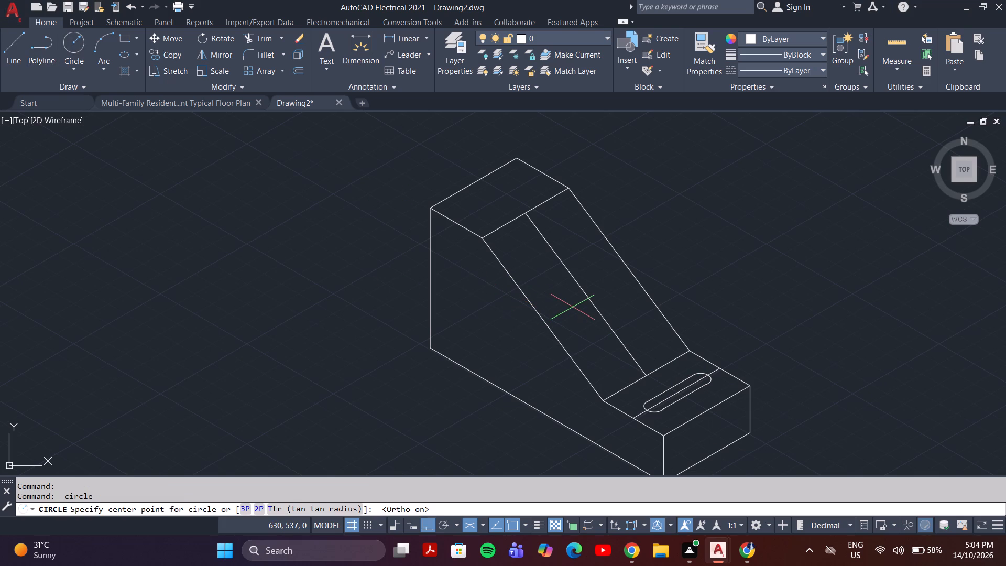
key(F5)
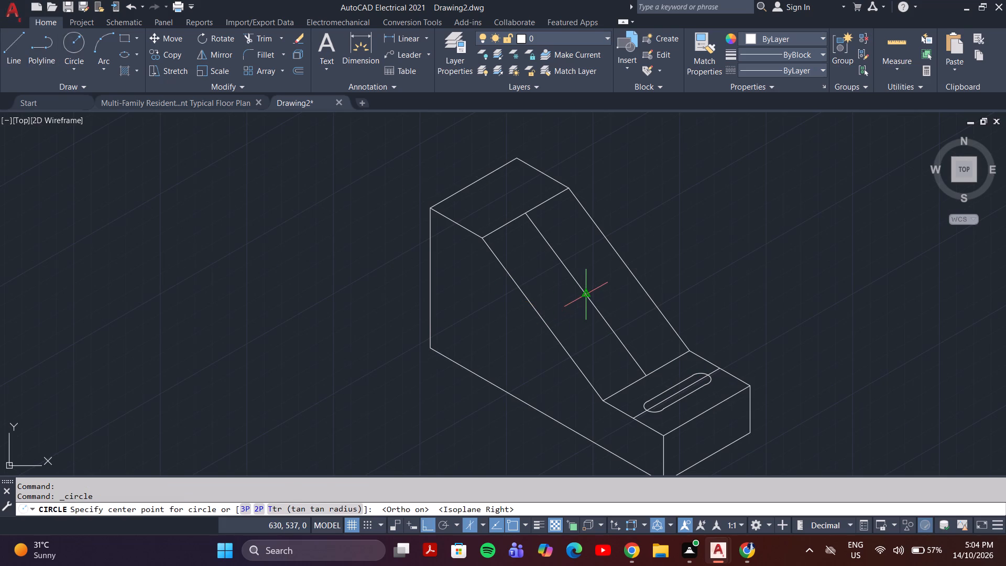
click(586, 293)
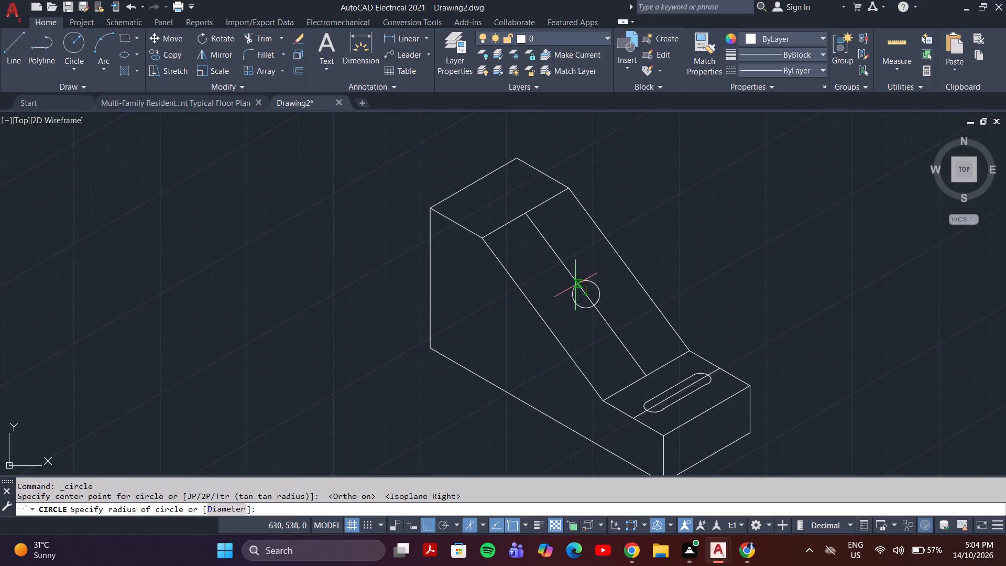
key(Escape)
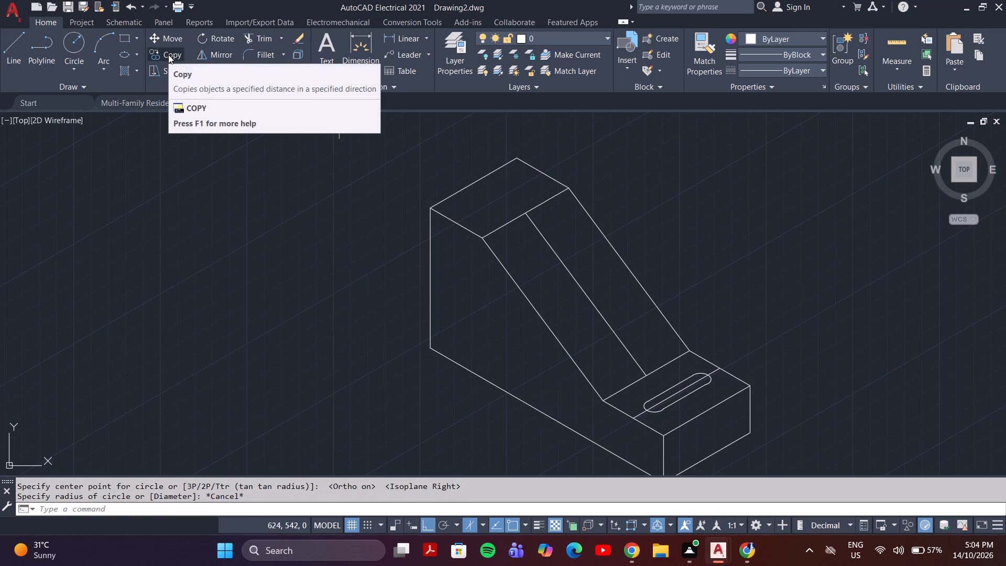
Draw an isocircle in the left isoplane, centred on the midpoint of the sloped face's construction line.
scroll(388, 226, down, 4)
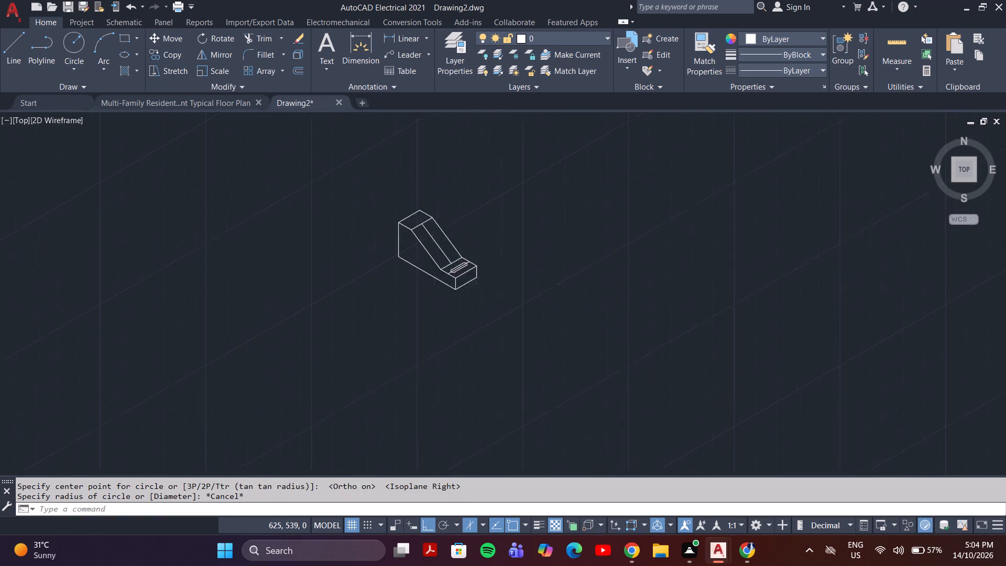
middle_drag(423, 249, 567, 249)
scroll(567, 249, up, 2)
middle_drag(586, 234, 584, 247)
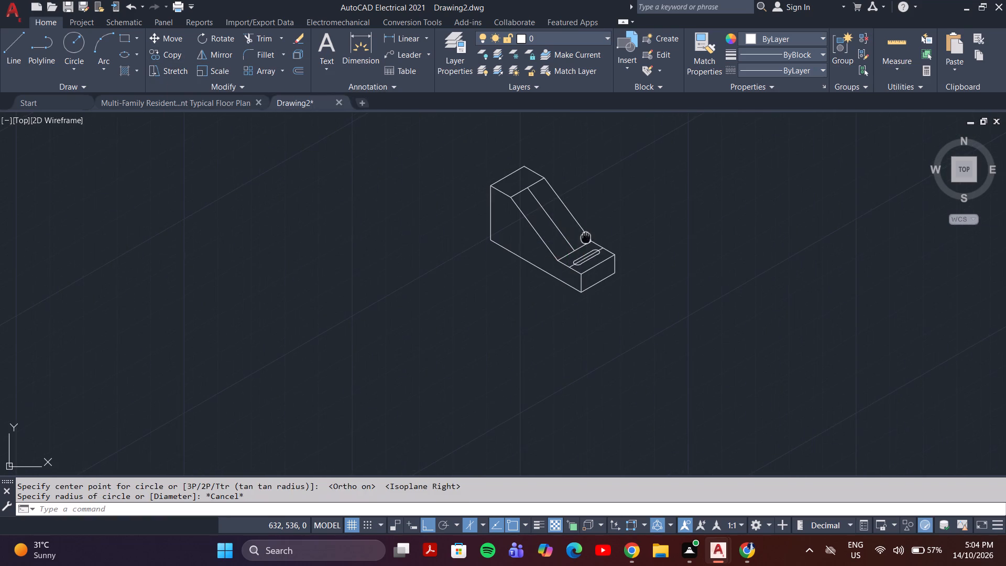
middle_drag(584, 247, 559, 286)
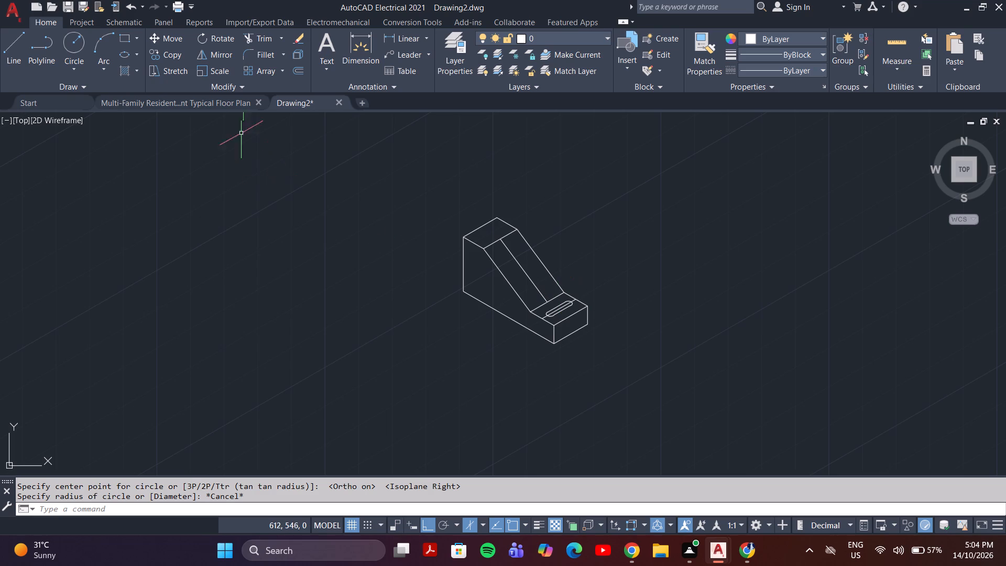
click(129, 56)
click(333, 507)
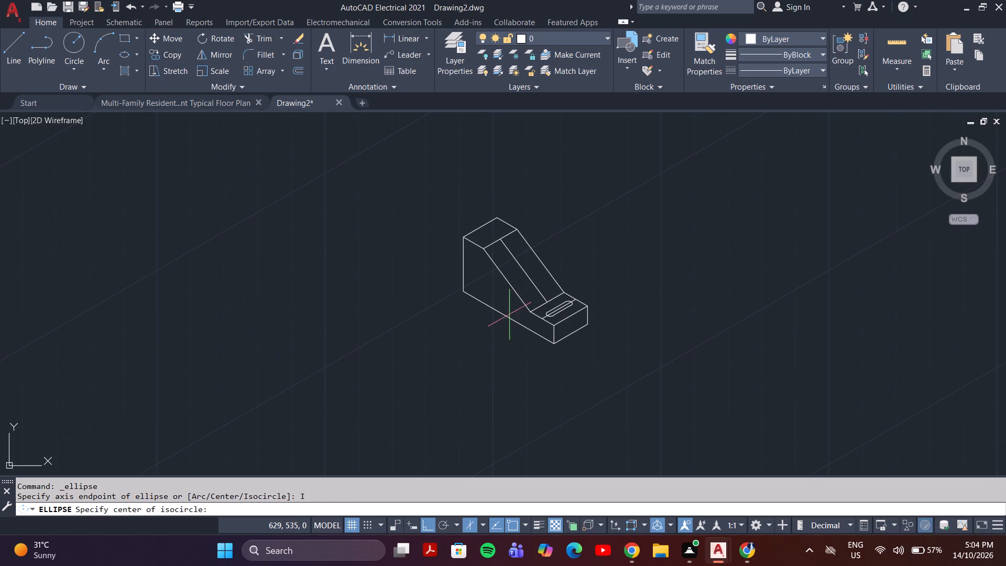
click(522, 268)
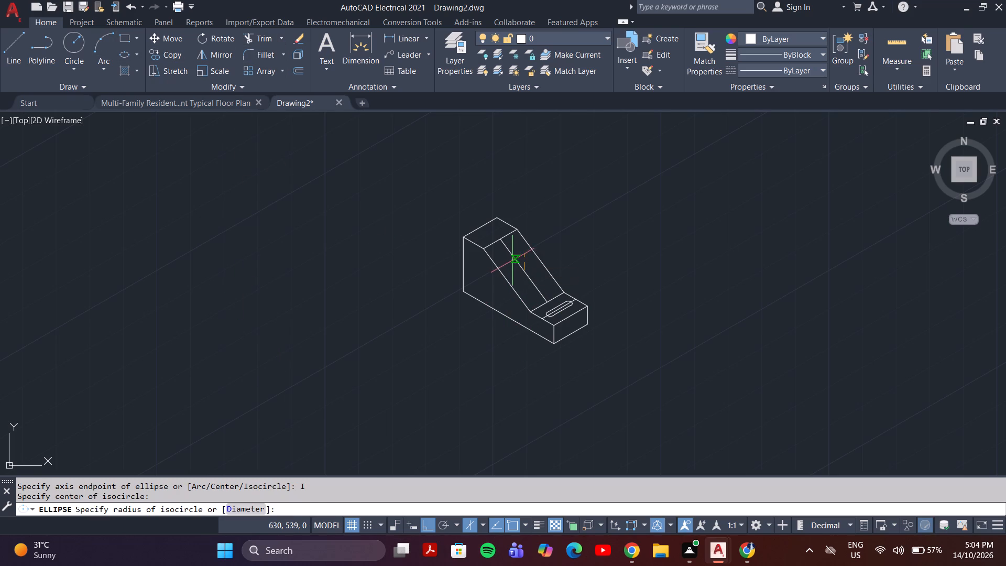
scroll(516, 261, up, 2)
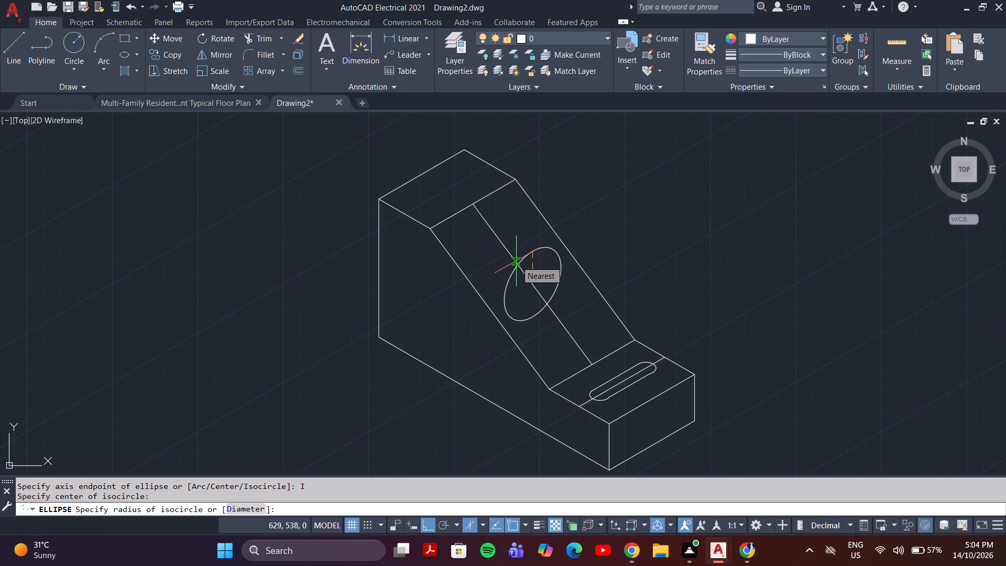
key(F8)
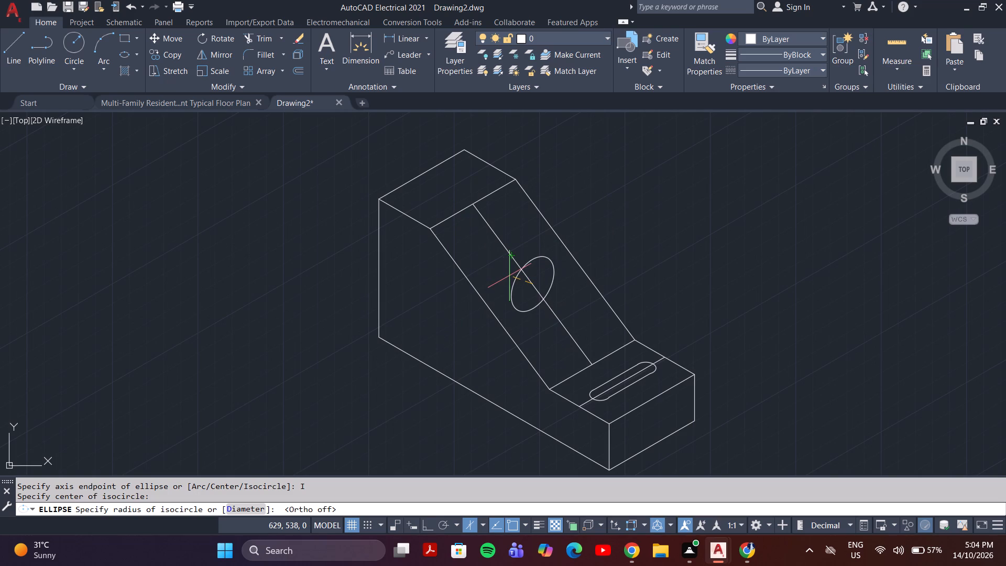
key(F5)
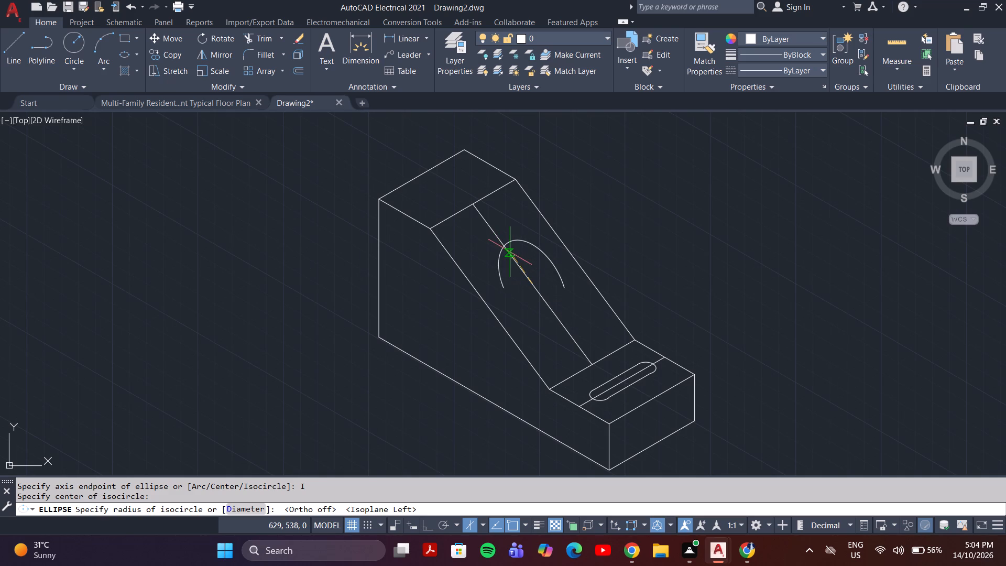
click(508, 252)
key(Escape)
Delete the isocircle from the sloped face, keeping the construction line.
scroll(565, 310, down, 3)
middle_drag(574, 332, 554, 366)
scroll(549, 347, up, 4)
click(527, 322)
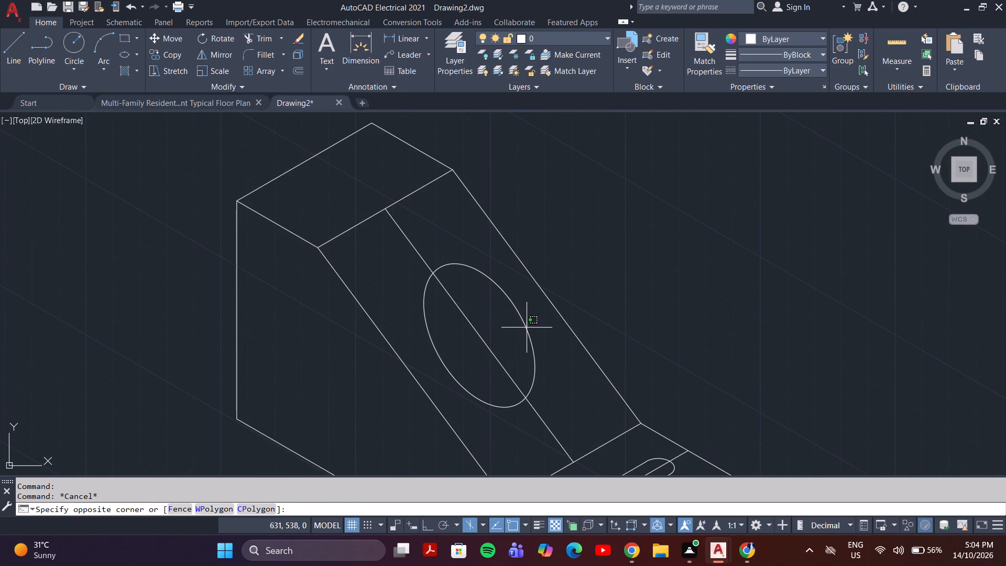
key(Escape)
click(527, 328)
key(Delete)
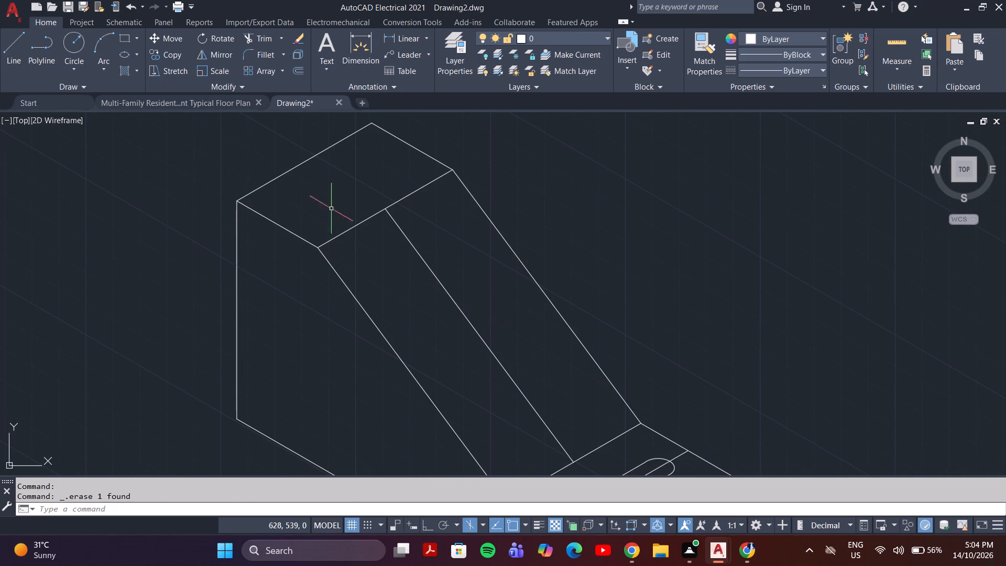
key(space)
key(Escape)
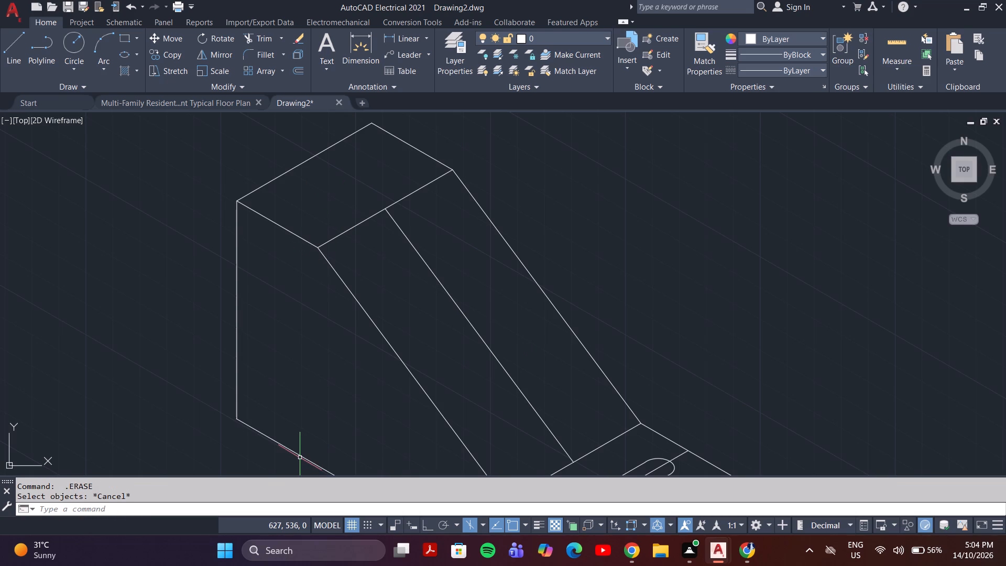
Draw an isocircle in the left isoplane at the construction line's midpoint, sized to fit between the sloped face's long edges.
click(126, 53)
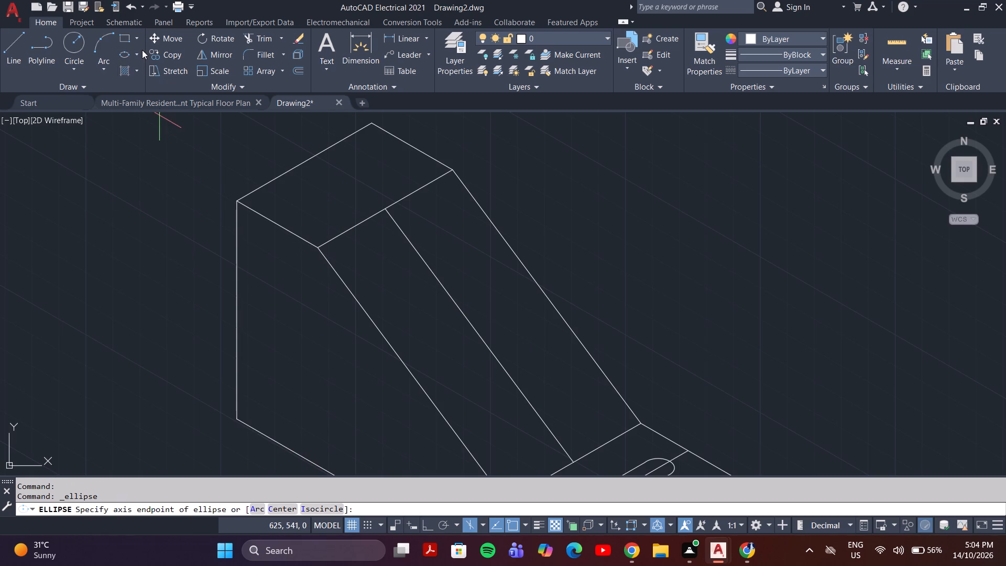
click(140, 50)
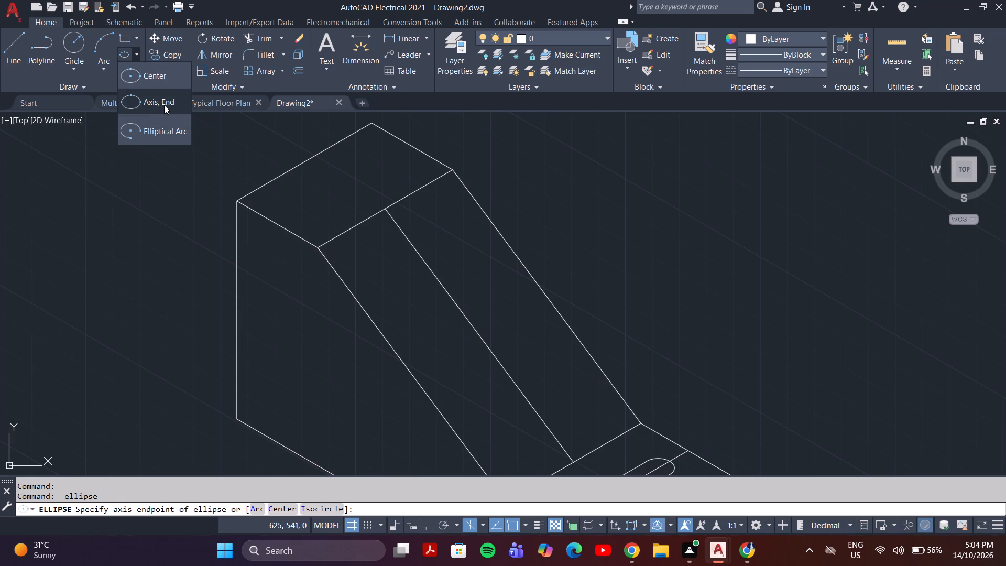
click(164, 105)
click(326, 513)
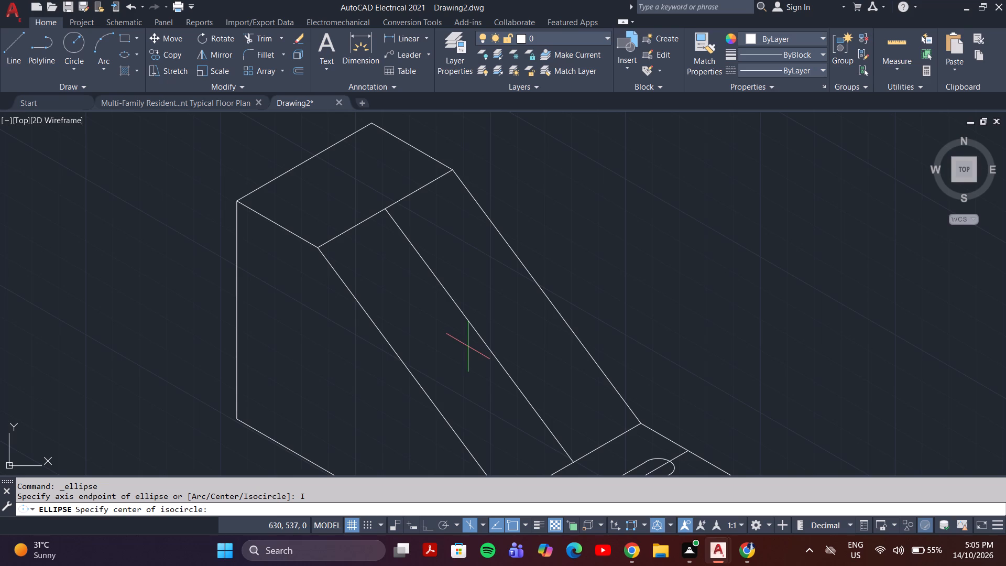
key(F5)
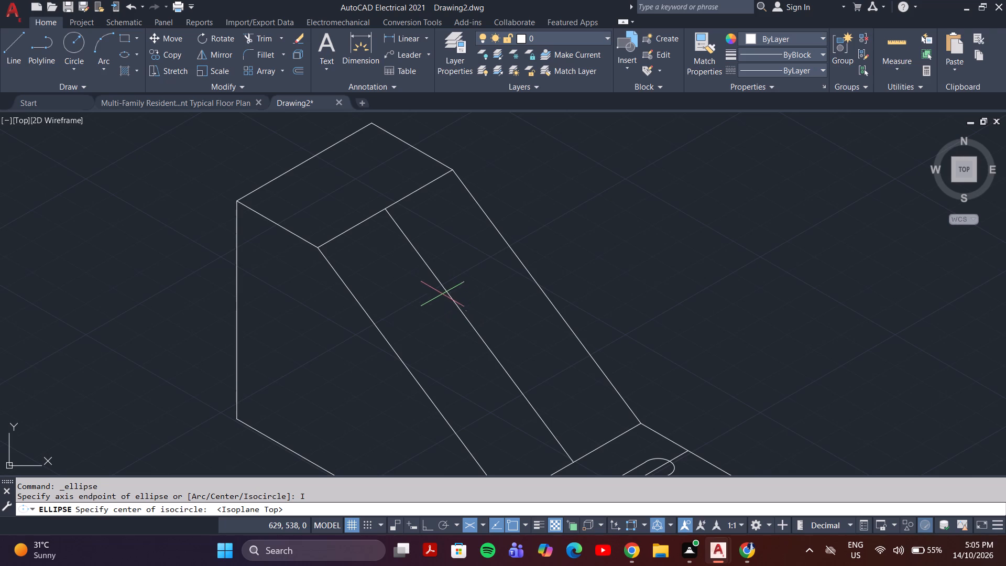
click(478, 335)
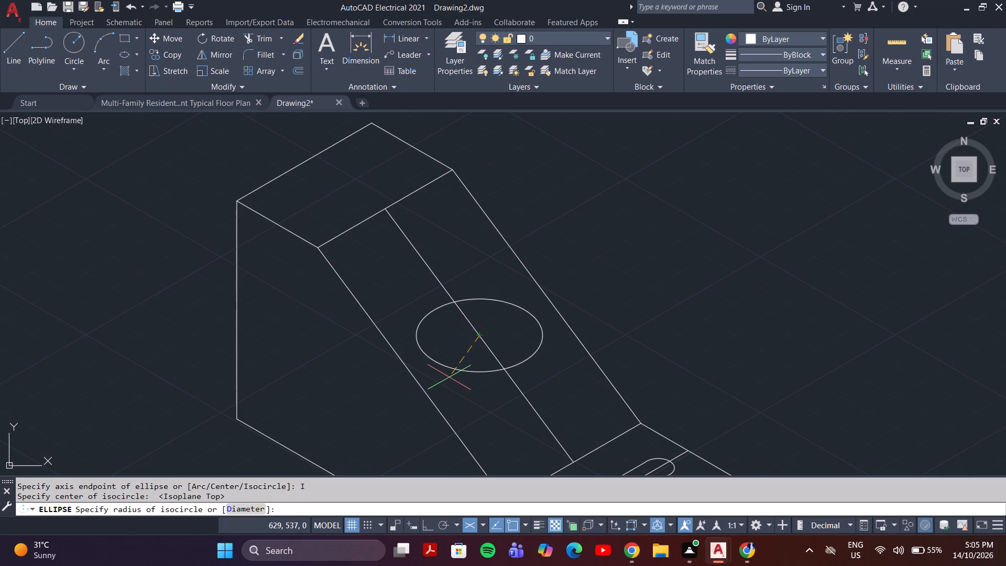
key(F5)
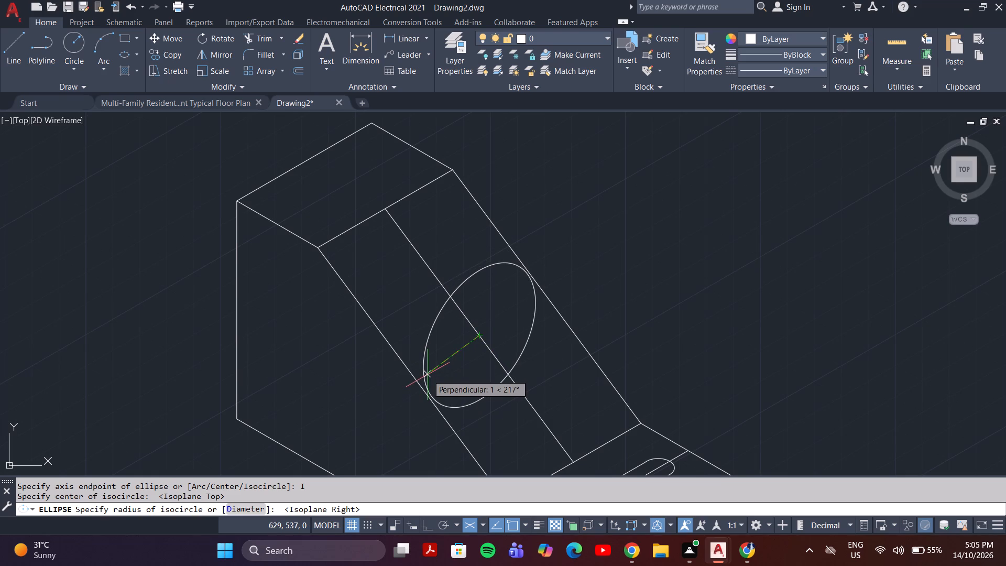
key(F5)
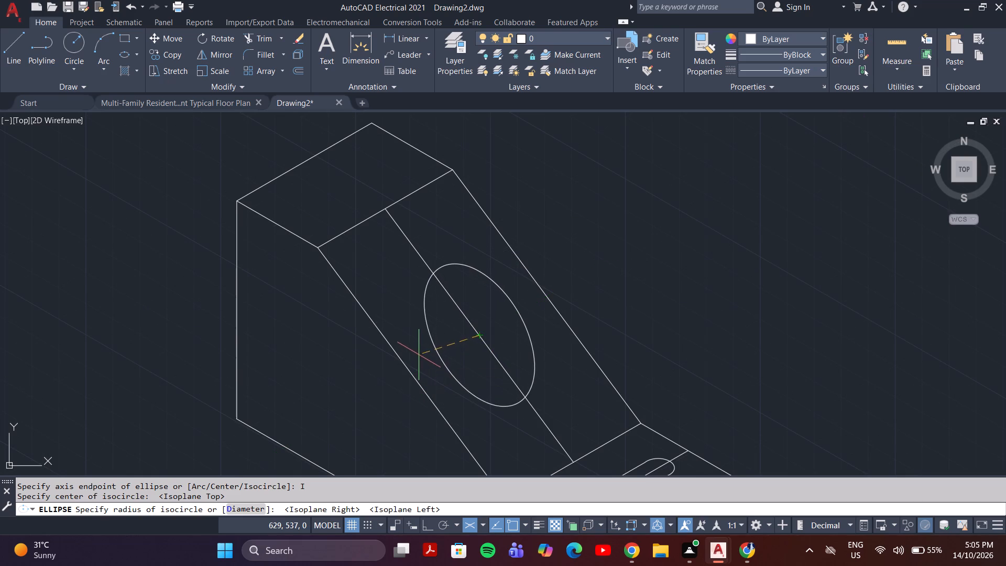
click(417, 353)
key(Escape)
Delete the construction line running through the isocircle on the sloped face.
click(470, 328)
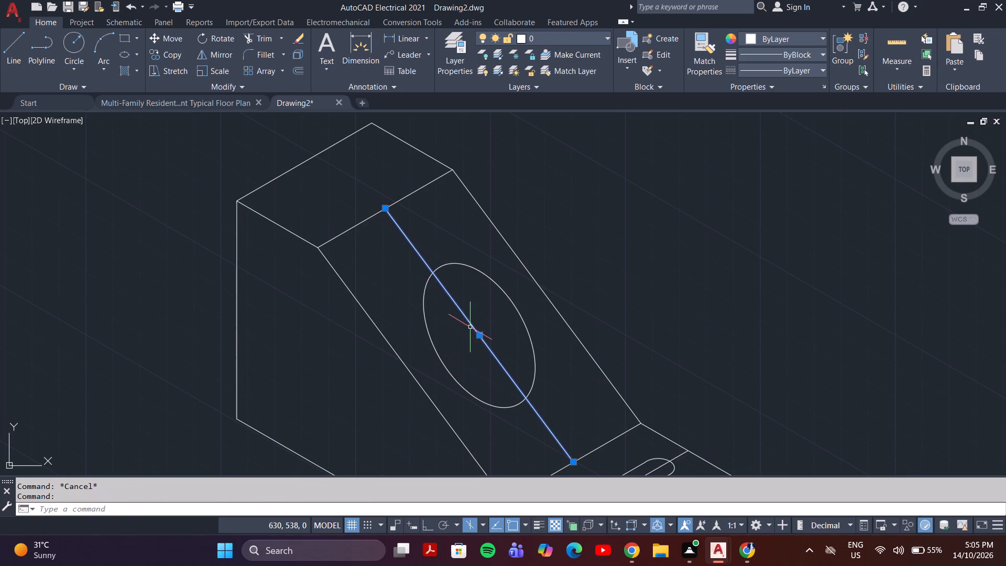
key(Delete)
scroll(528, 462, down, 2)
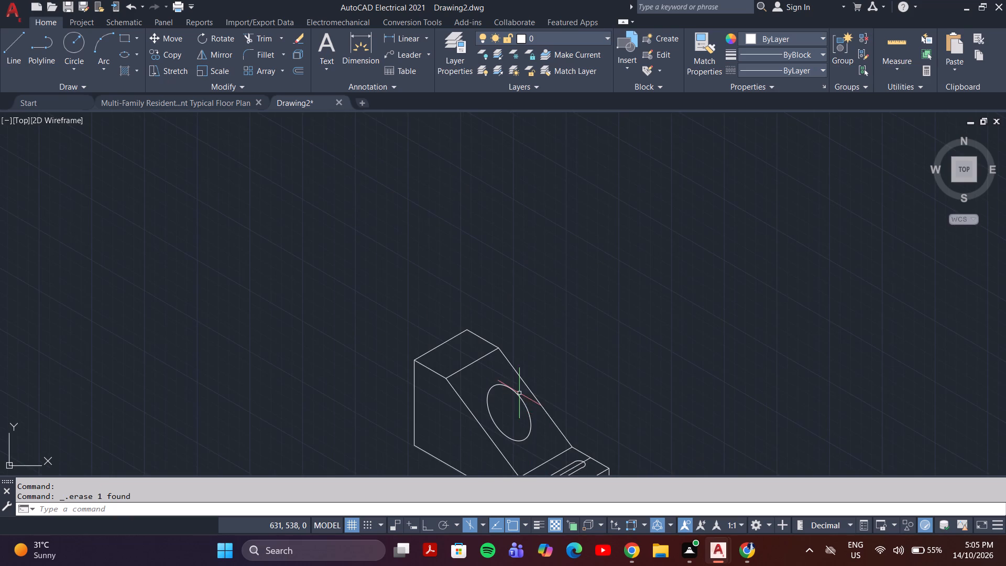
Delete the construction line running lengthwise through the rounded slot on the low step's top face.
middle_drag(532, 397, 557, 299)
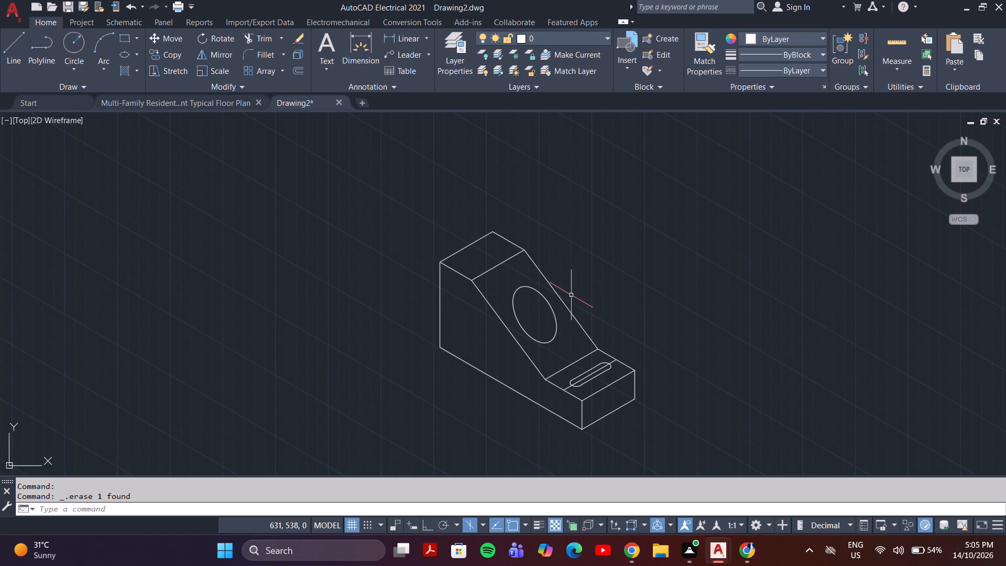
scroll(609, 393, up, 3)
click(451, 385)
click(429, 372)
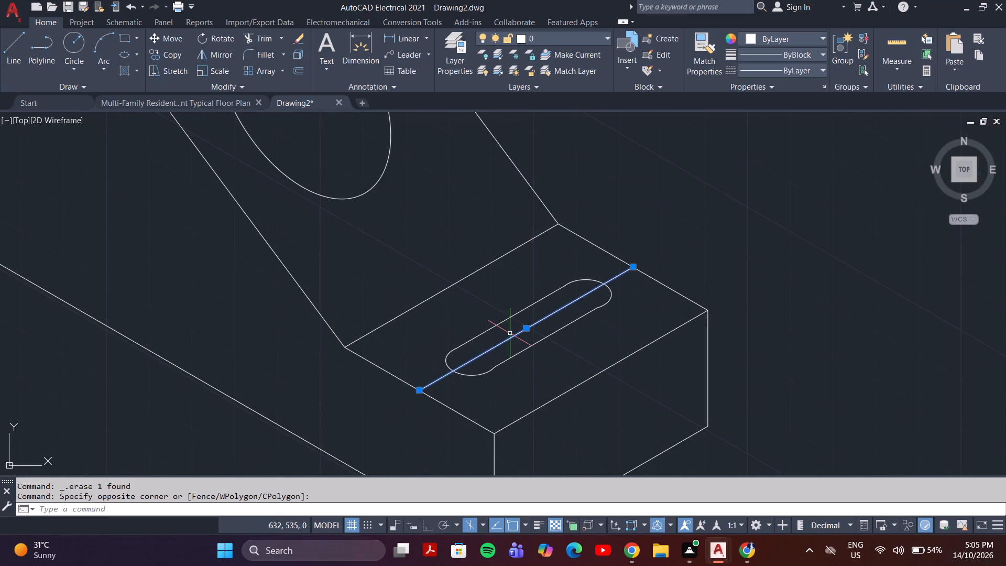
key(Delete)
With Ortho on, draw a small notch outline rising from the left face's bottom edge, starting the line at its back lower corner.
scroll(521, 355, down, 2)
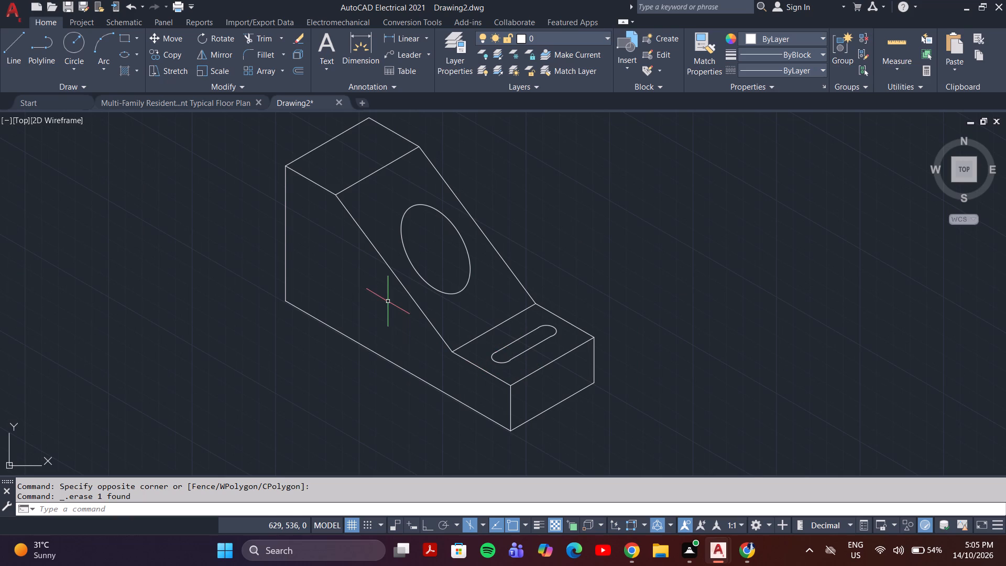
middle_drag(402, 323, 445, 362)
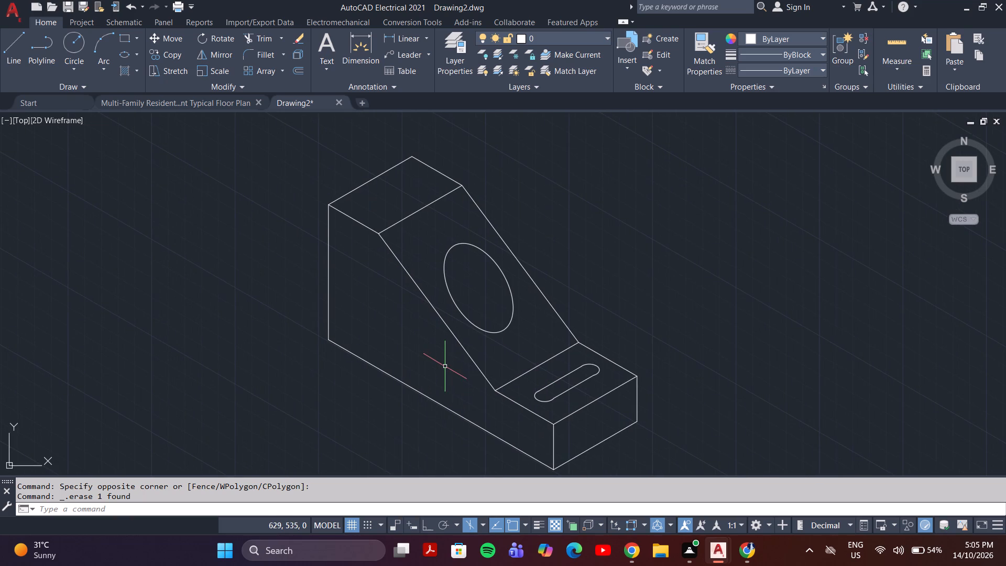
key(l)
key(Return)
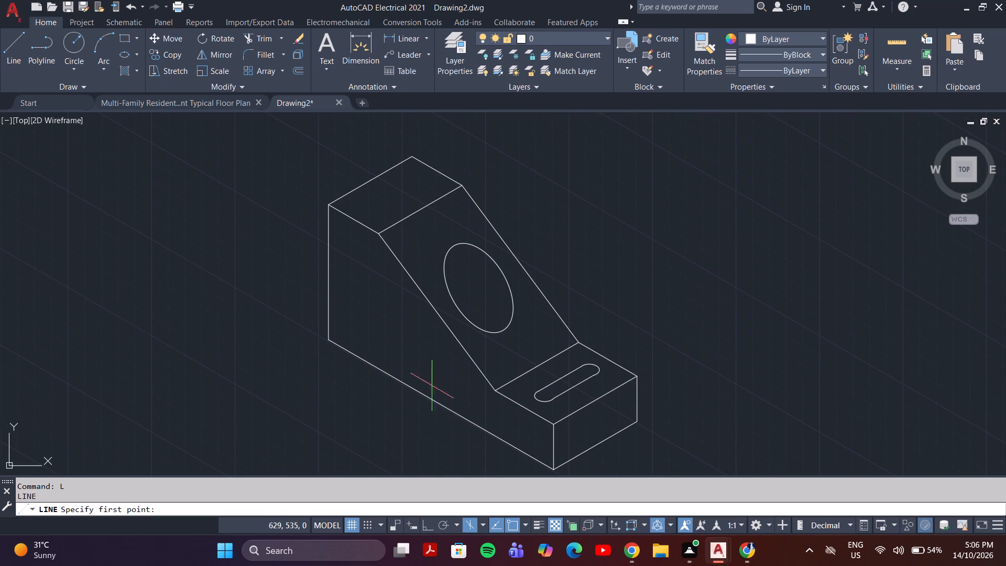
click(328, 339)
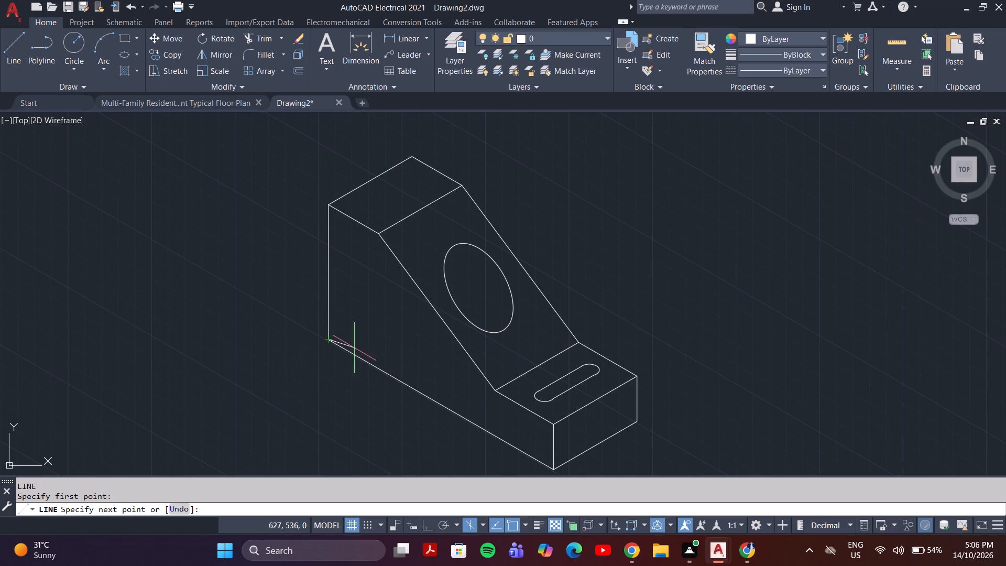
key(F8)
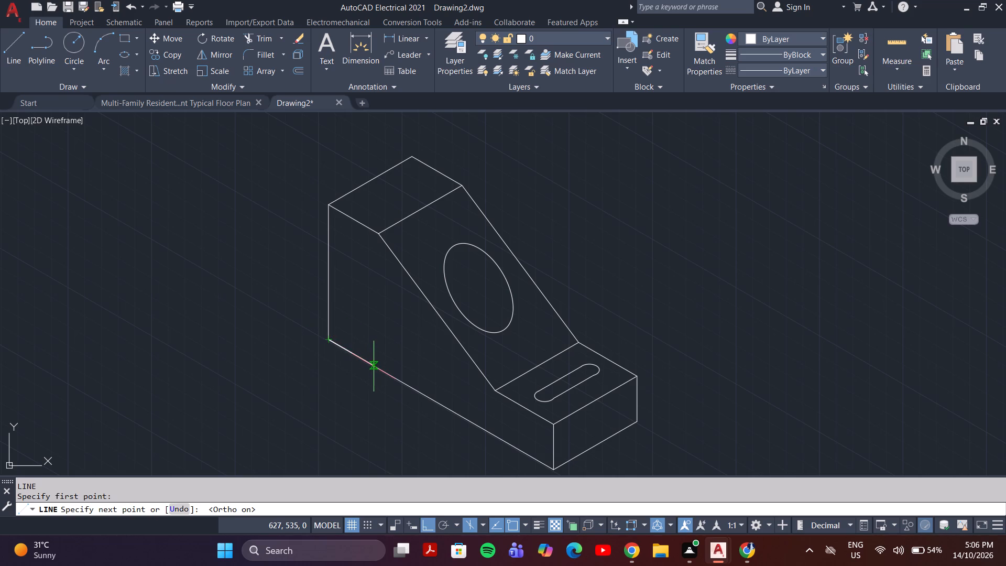
click(374, 366)
click(377, 350)
click(393, 358)
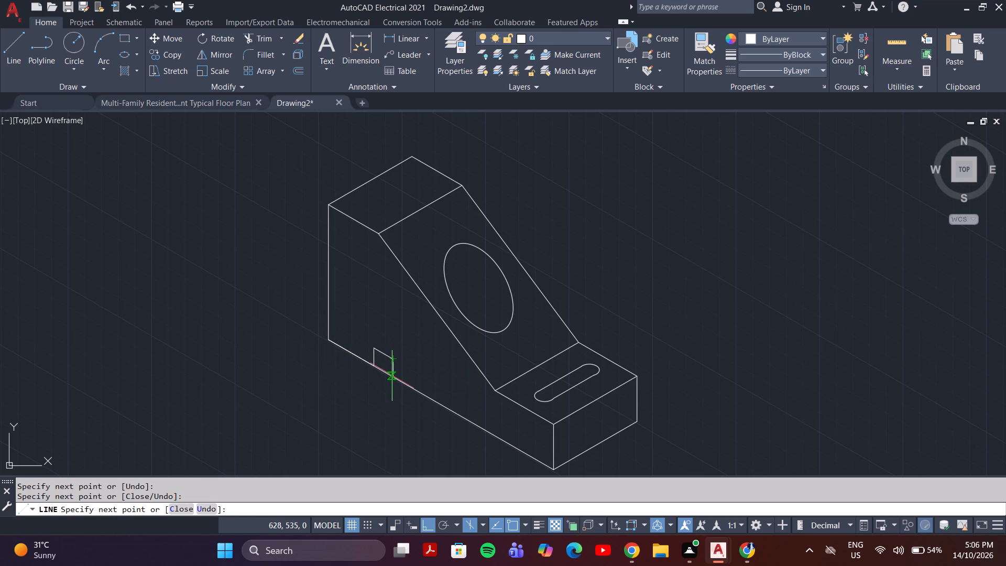
scroll(392, 376, up, 4)
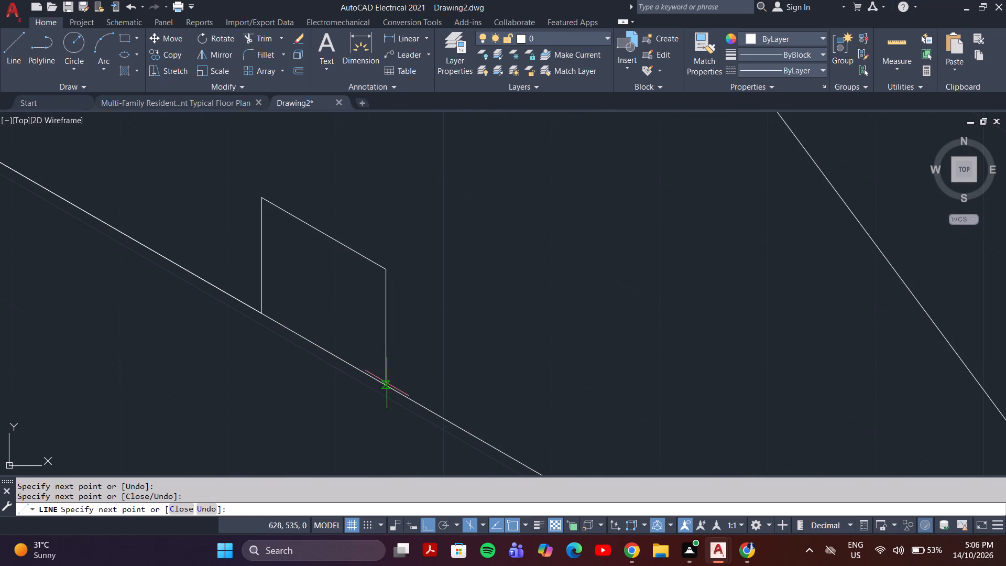
scroll(382, 390, up, 1)
click(383, 401)
key(Escape)
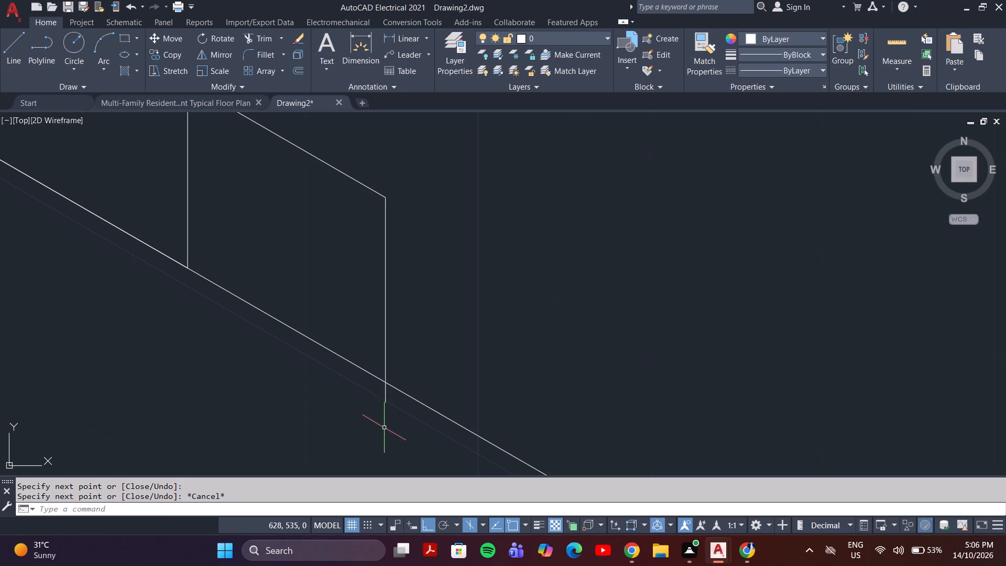
Trim the notch side's overhang below the bottom edge and the bottom edge segment across the notch opening.
text(tr)
key(Return)
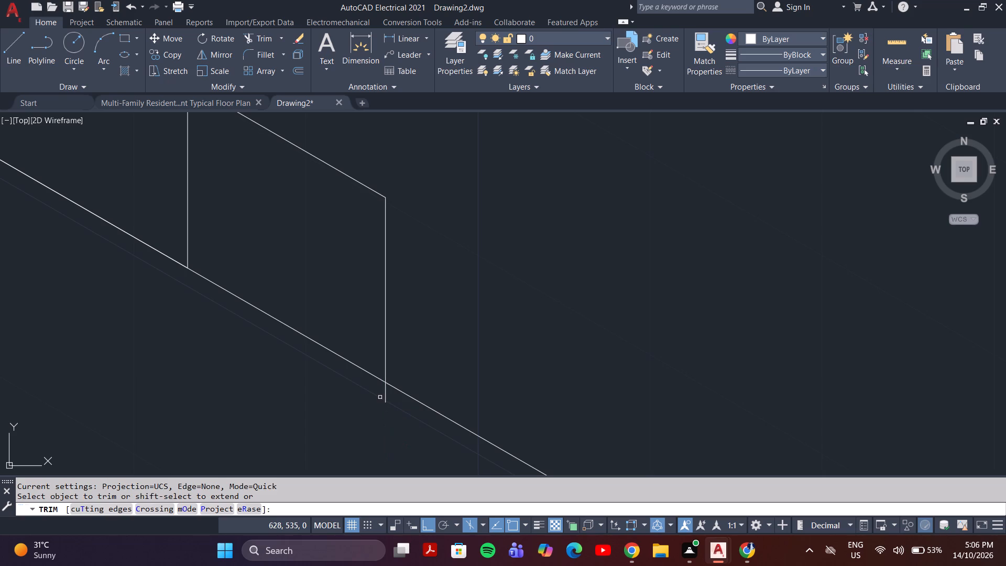
click(382, 398)
click(385, 396)
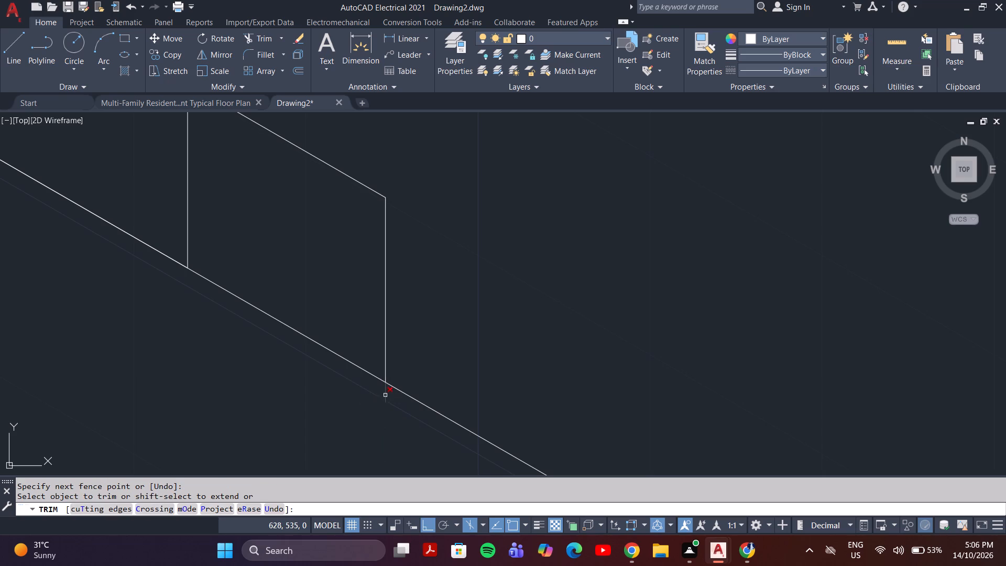
click(386, 395)
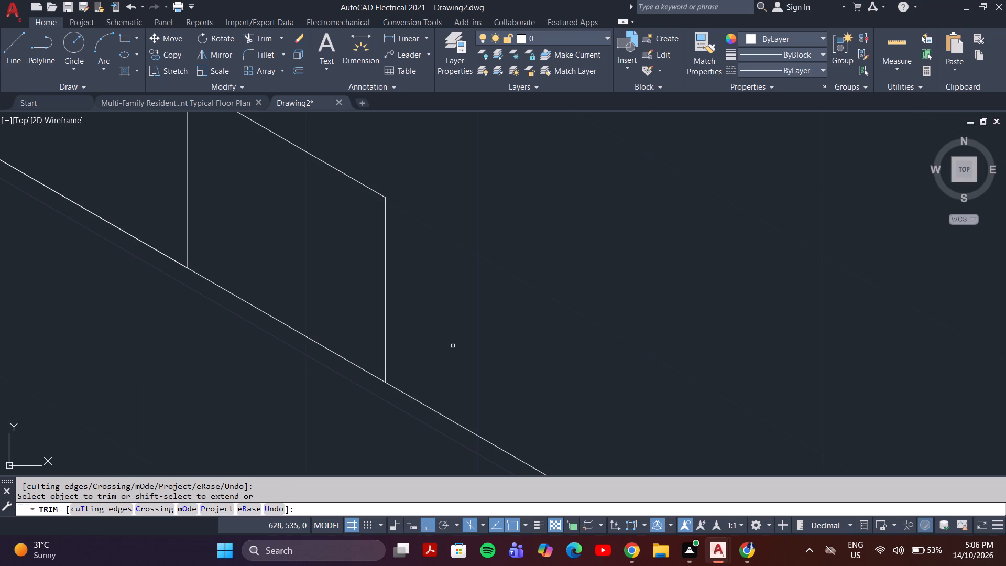
click(334, 299)
click(287, 397)
scroll(287, 399, down, 3)
scroll(381, 349, down, 3)
middle_drag(381, 349, 363, 422)
scroll(362, 417, up, 2)
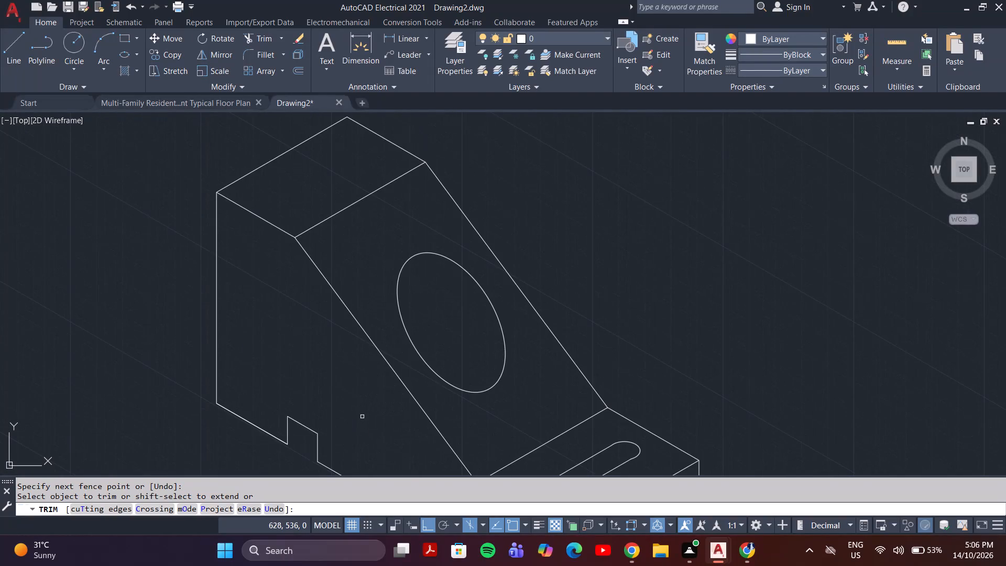
key(Escape)
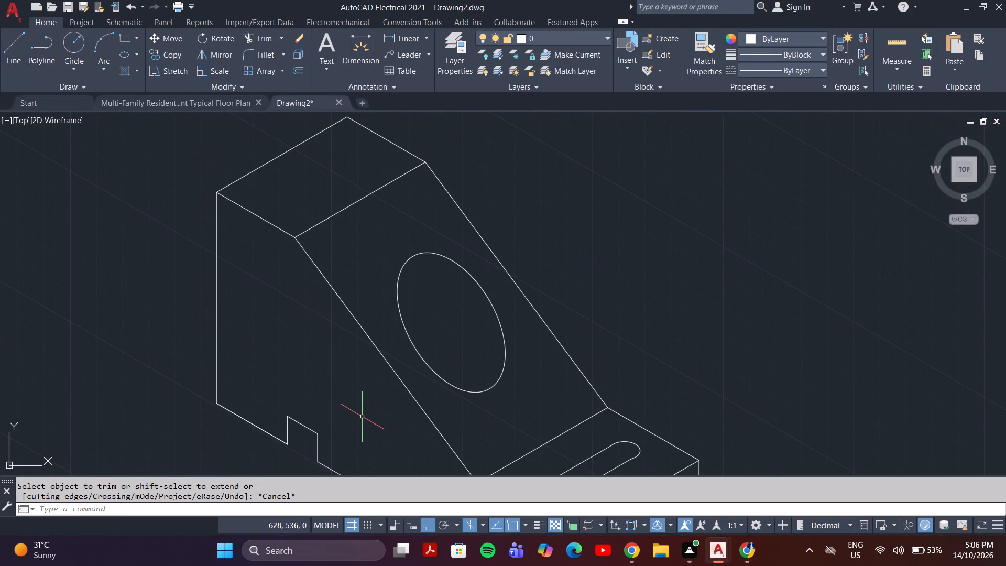
Load the ACAD_ISO07W100 ISO dot linetype into the drawing.
click(813, 55)
click(813, 55)
click(810, 68)
click(795, 132)
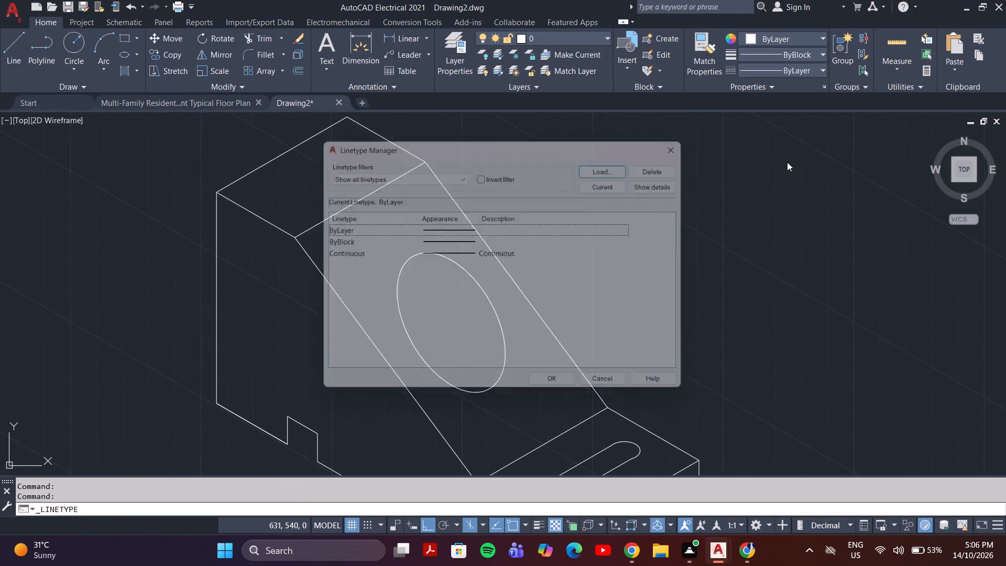
click(611, 164)
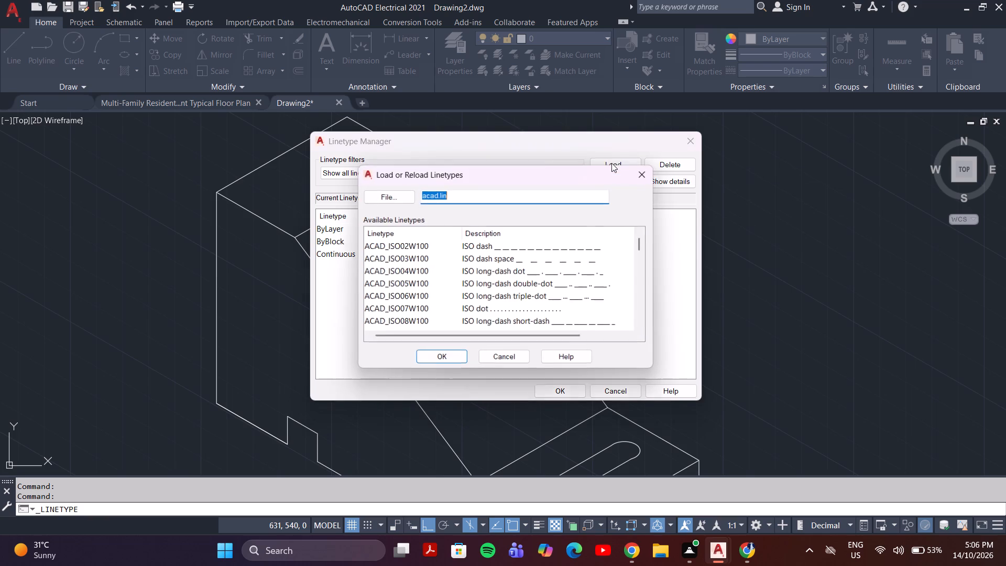
click(549, 311)
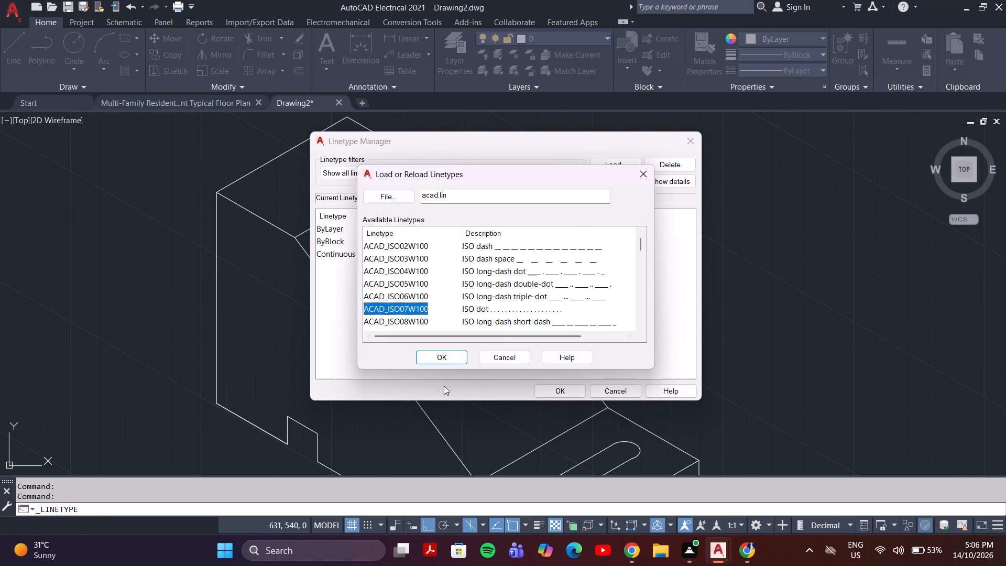
click(436, 351)
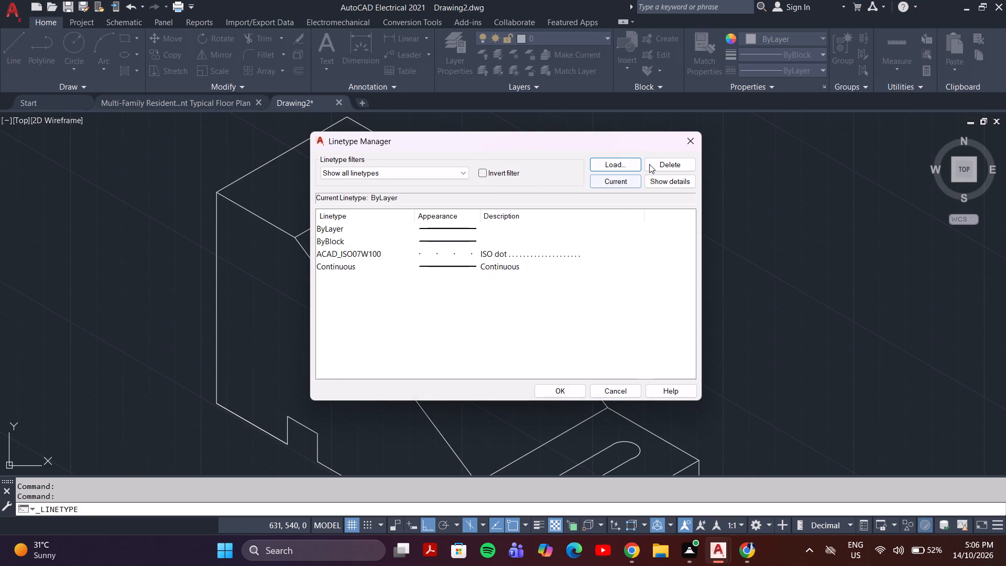
click(570, 382)
click(570, 387)
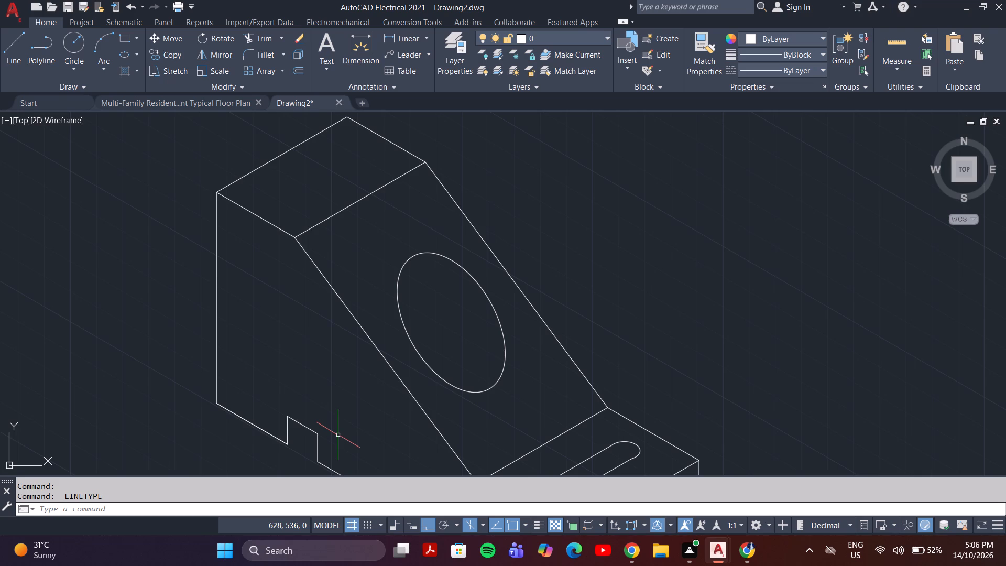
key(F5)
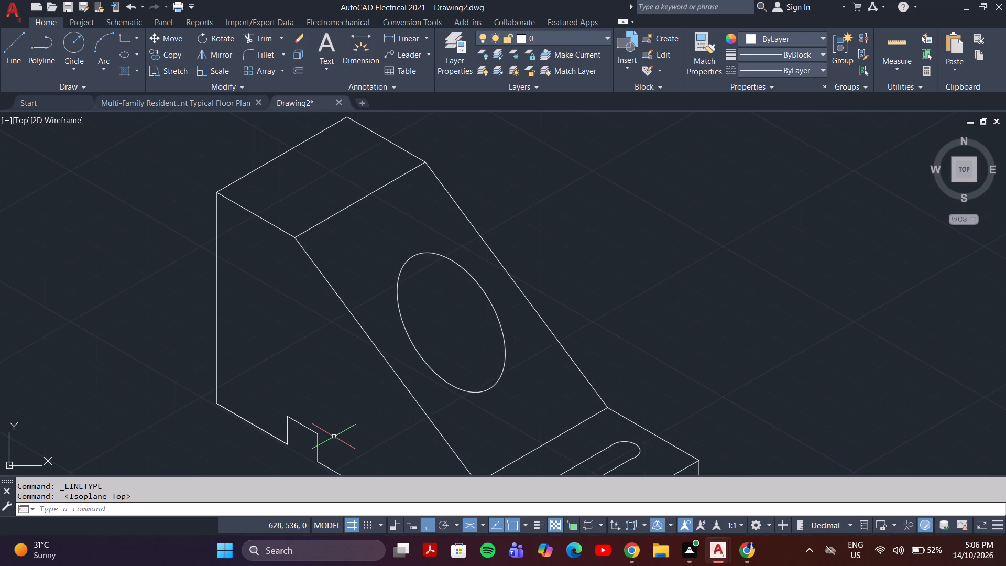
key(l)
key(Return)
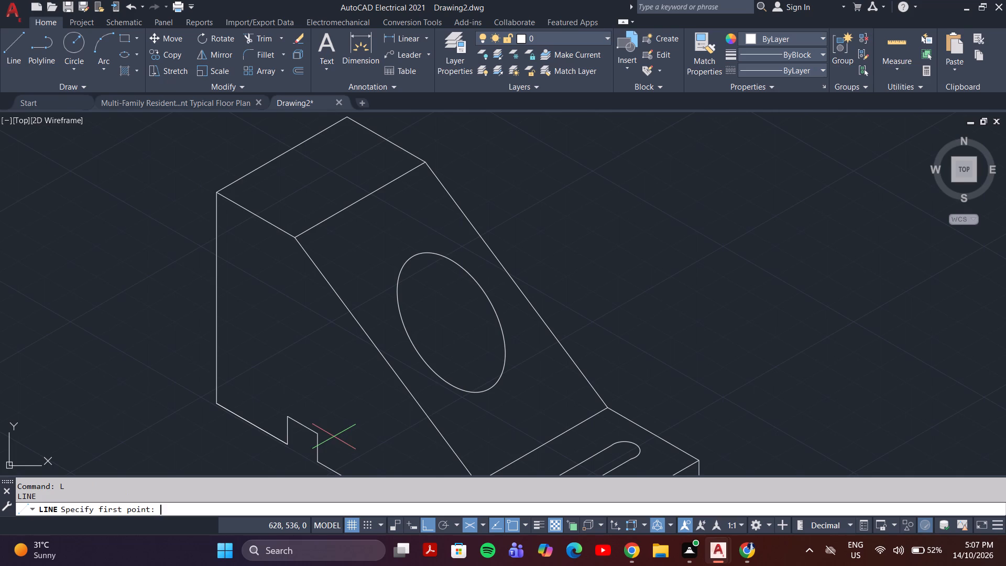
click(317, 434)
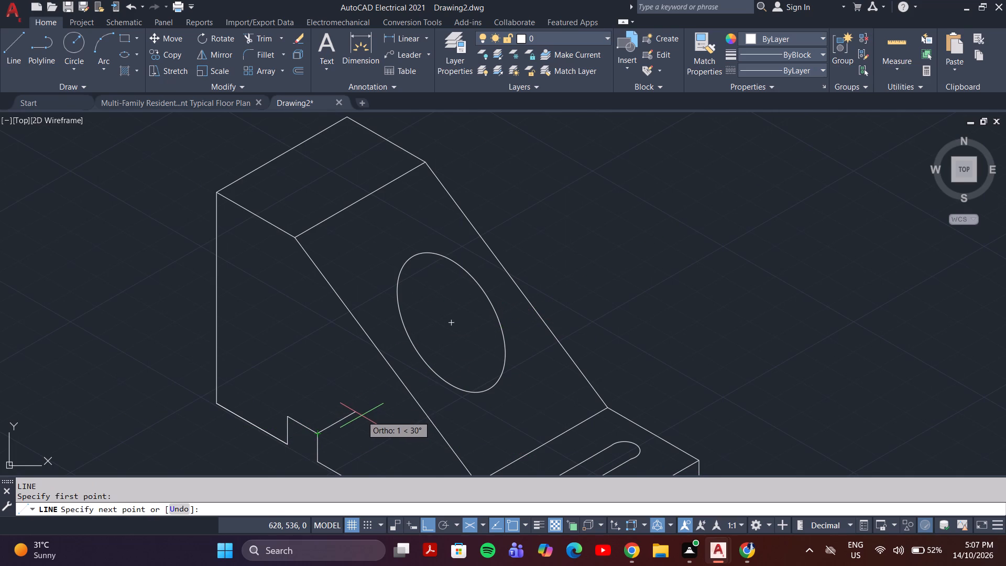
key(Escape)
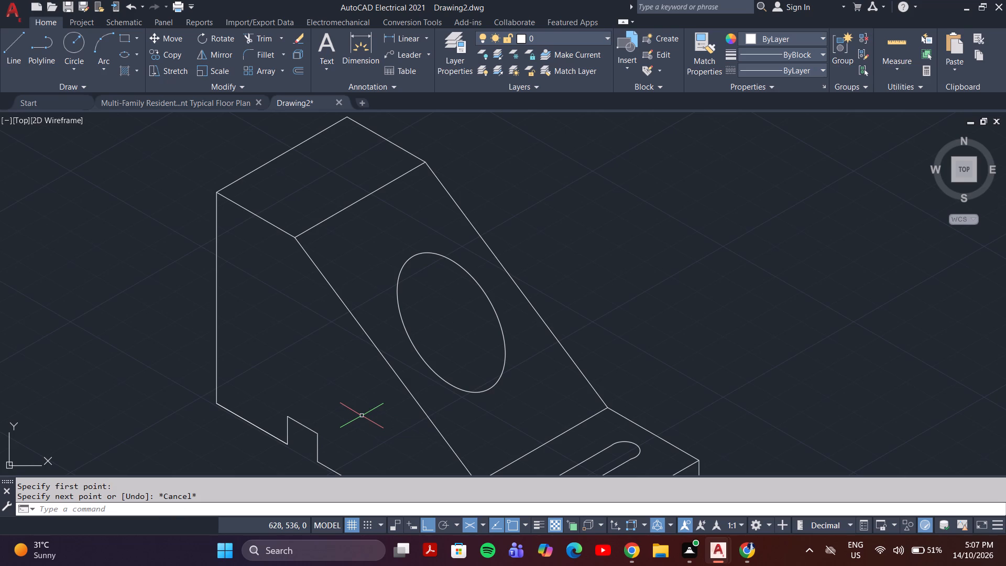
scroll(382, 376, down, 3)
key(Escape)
Change the colour of all the solid's lines to black (0,0,0) and clear the selection.
middle_drag(427, 342, 456, 317)
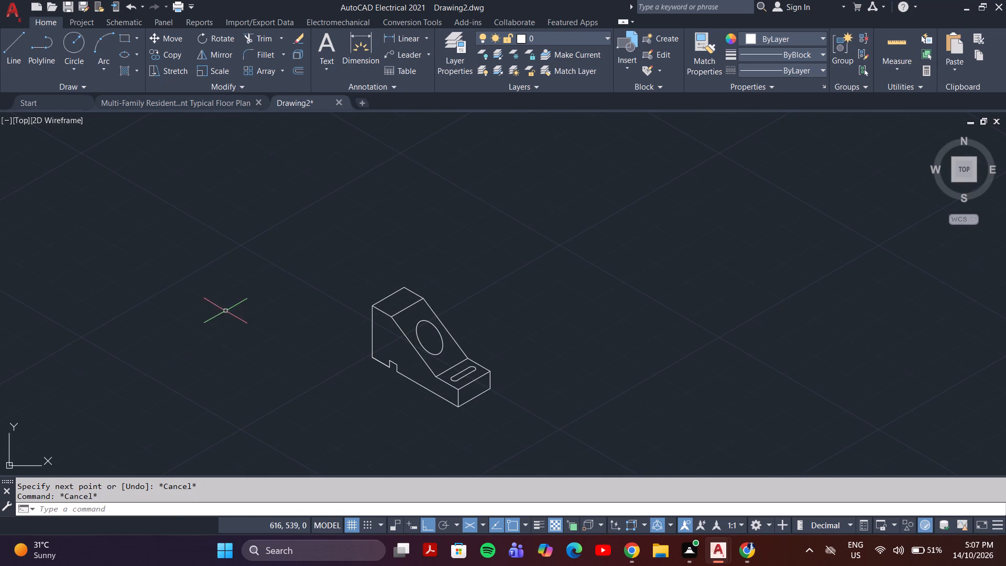
click(457, 207)
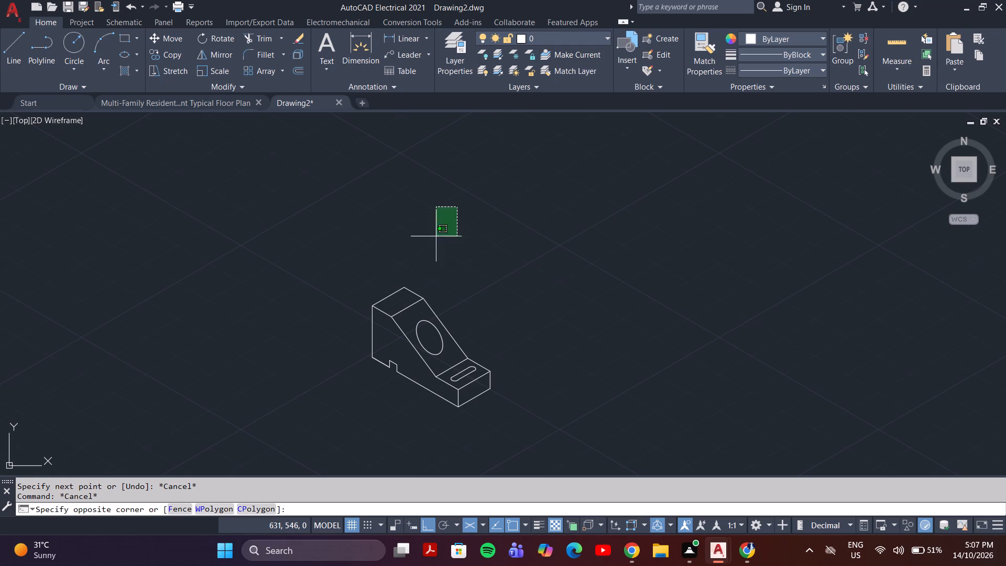
click(332, 420)
click(516, 314)
click(457, 424)
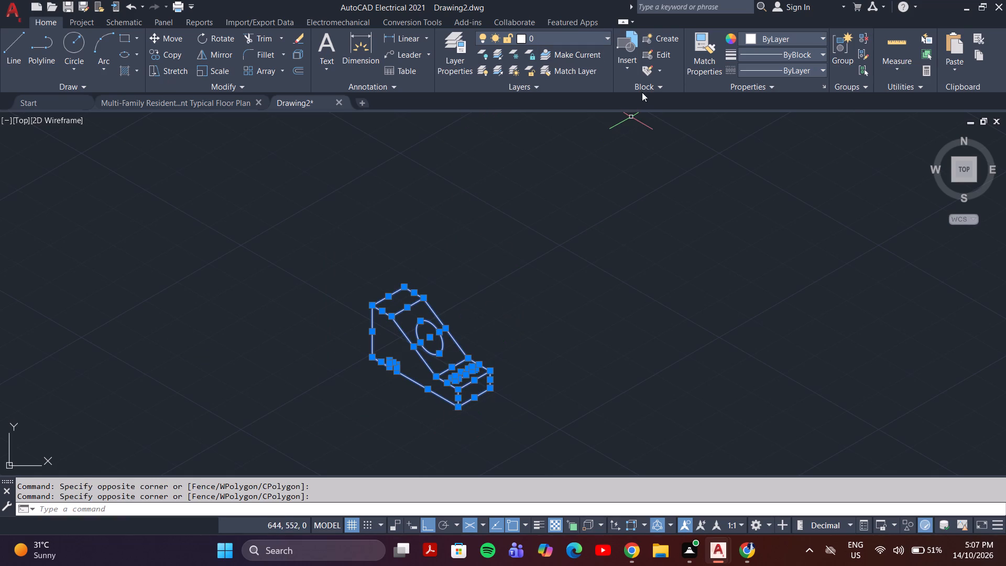
click(759, 39)
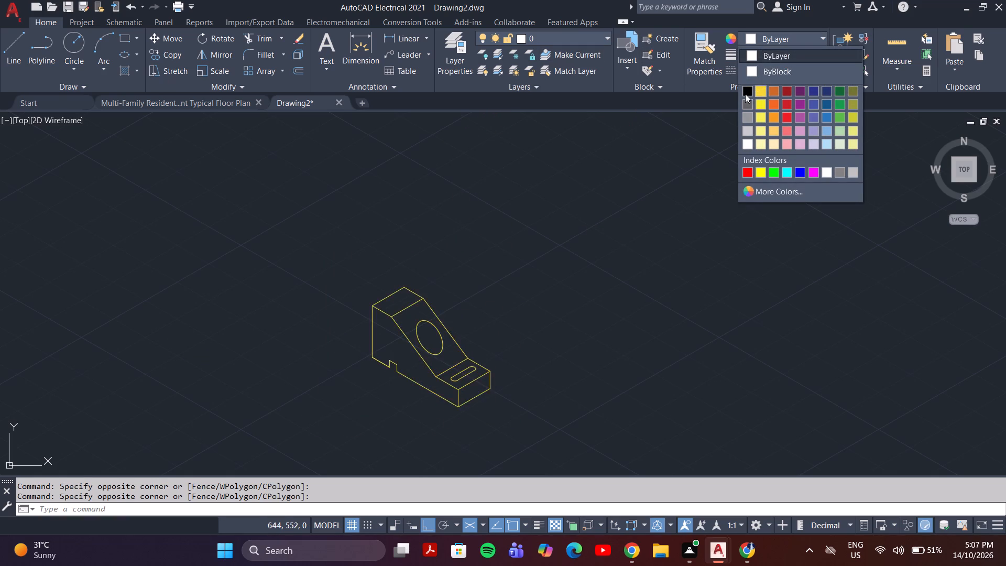
click(745, 93)
key(Escape)
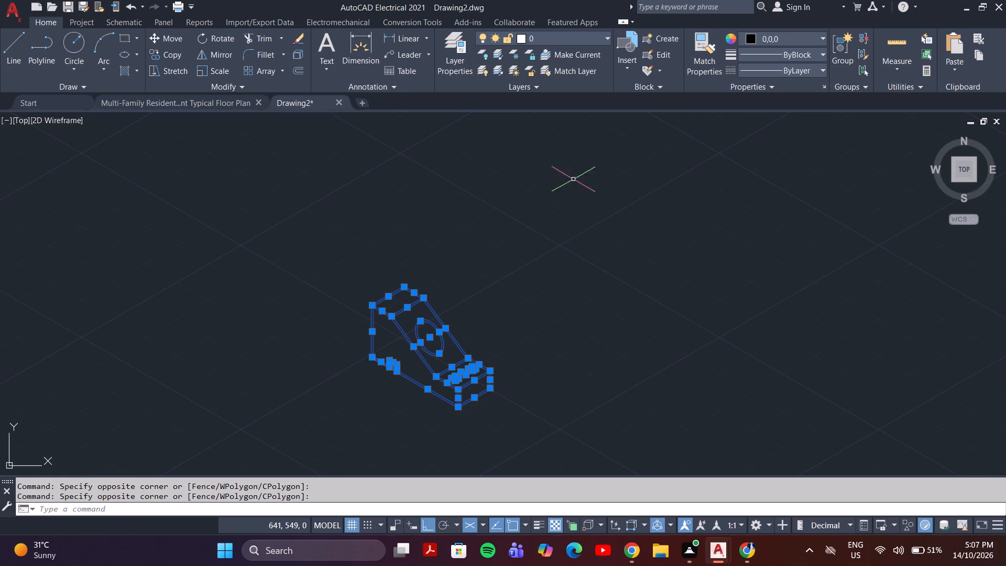
key(Escape)
click(549, 234)
key(Escape)
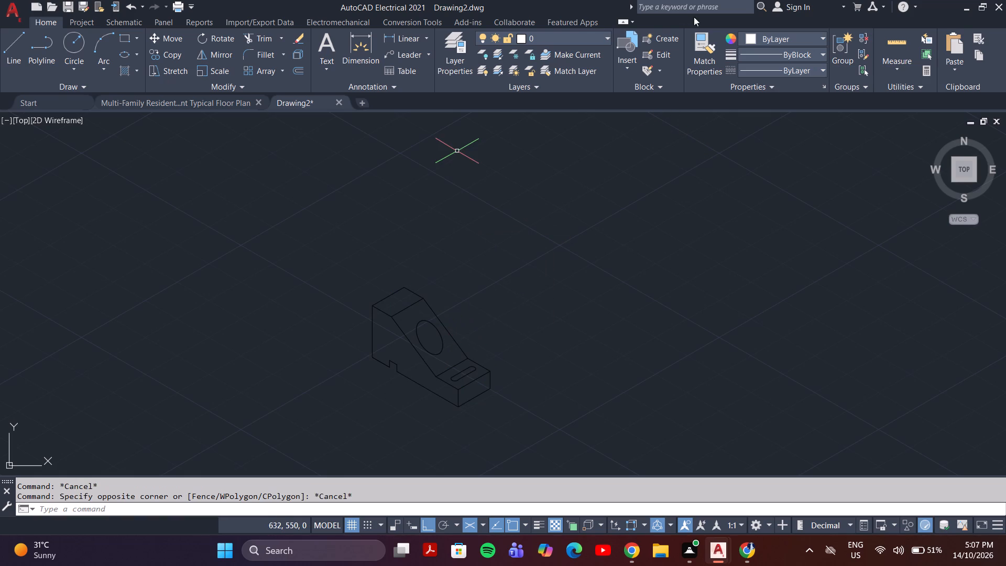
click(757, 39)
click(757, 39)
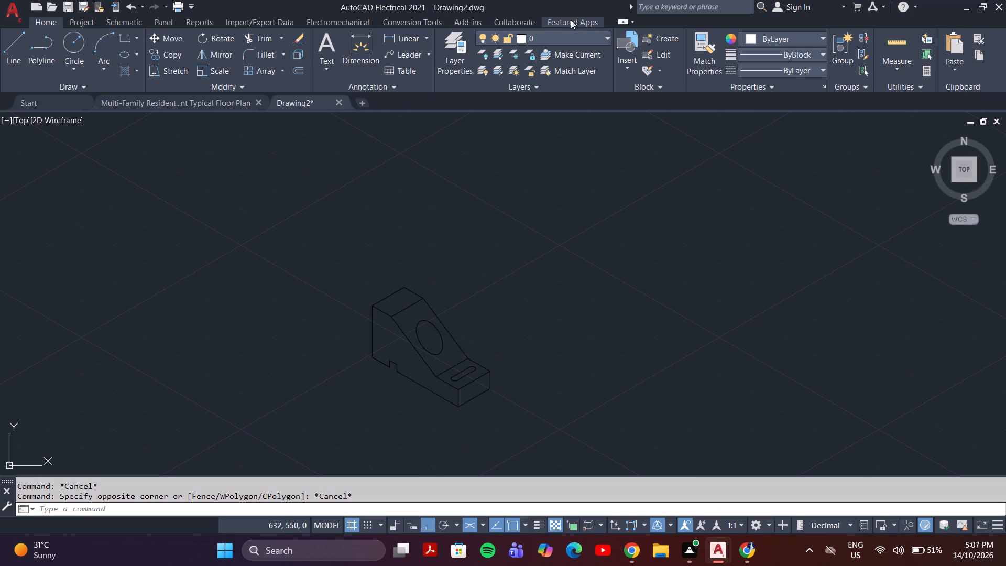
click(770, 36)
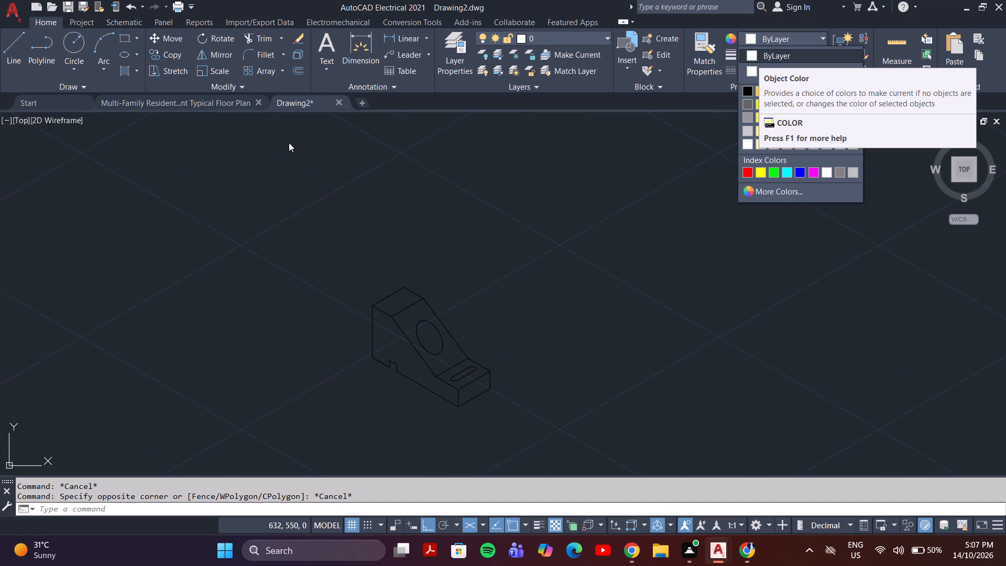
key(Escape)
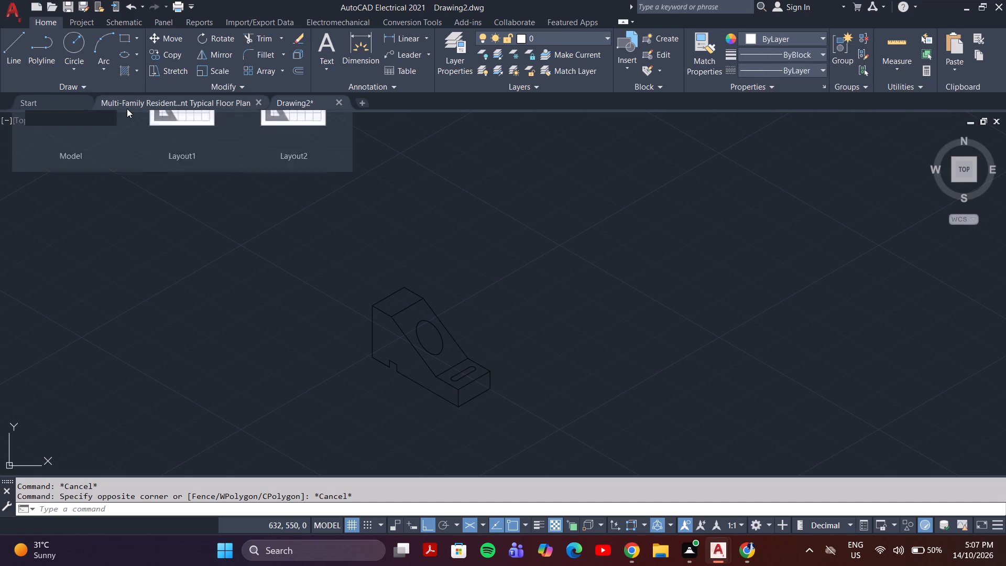
Start a hatch and set it to a two-colour gradient from grey 99,100,102 to white 255,255,255.
key(h)
key(Return)
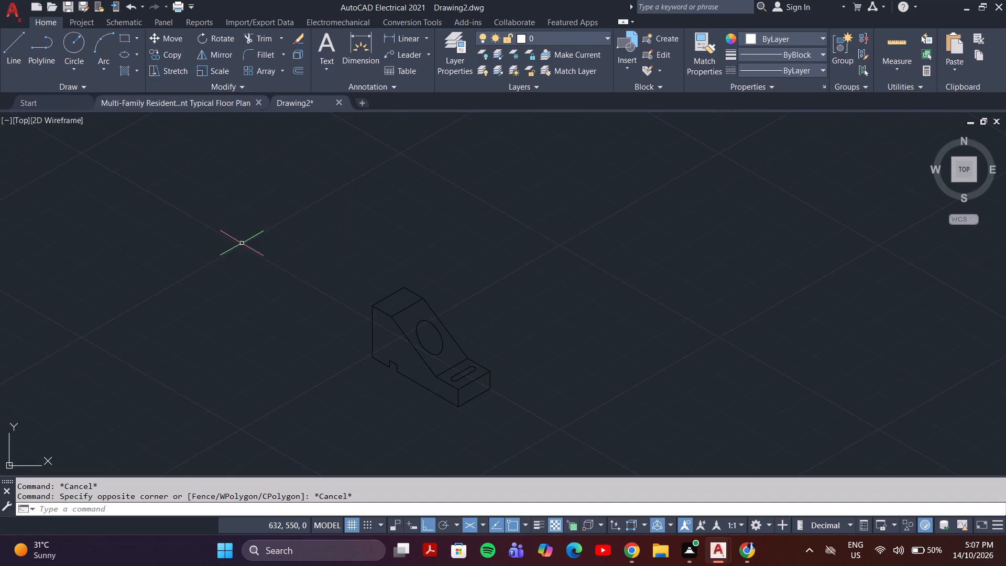
key(Escape)
key(h)
key(Return)
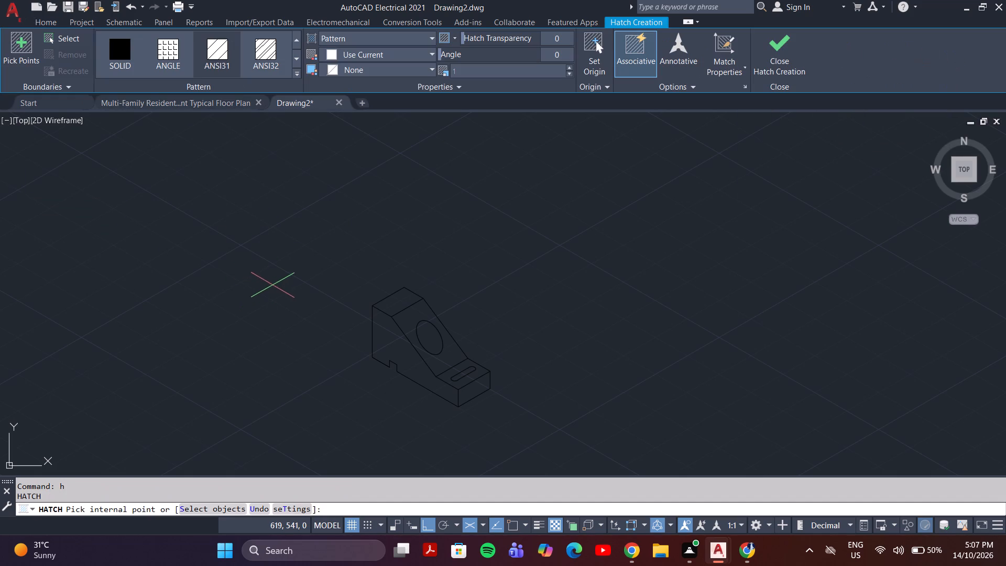
click(397, 55)
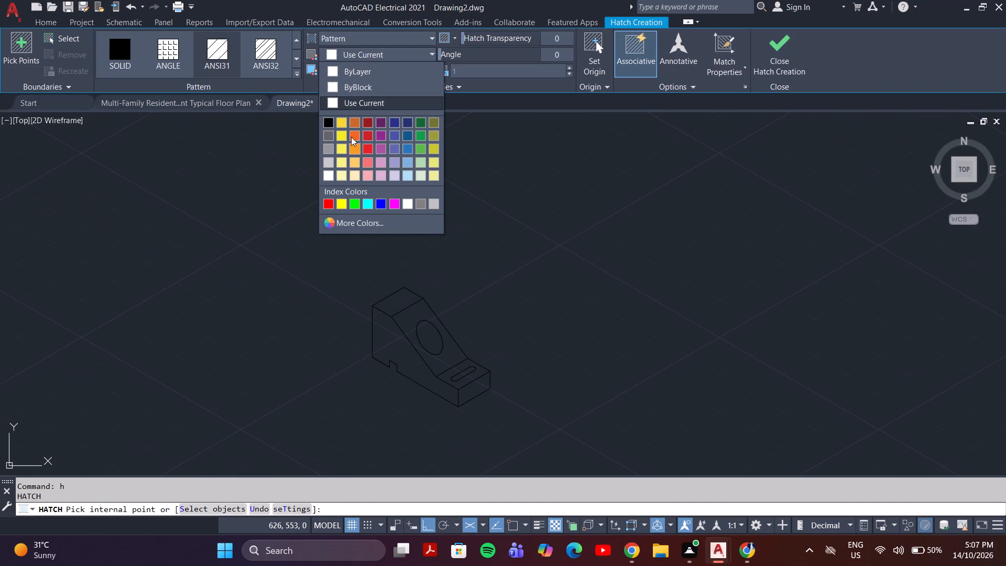
click(356, 36)
click(359, 32)
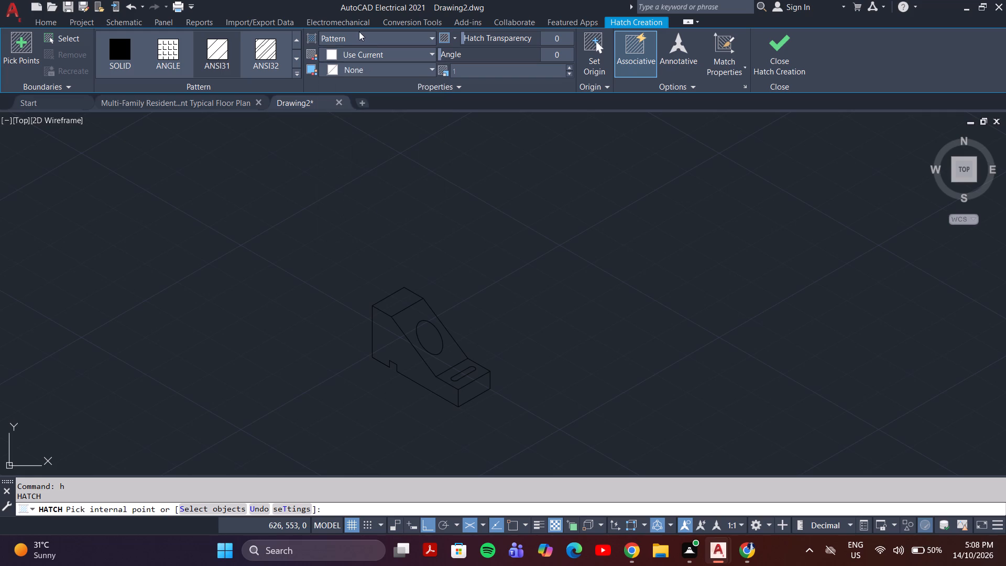
click(357, 38)
click(359, 35)
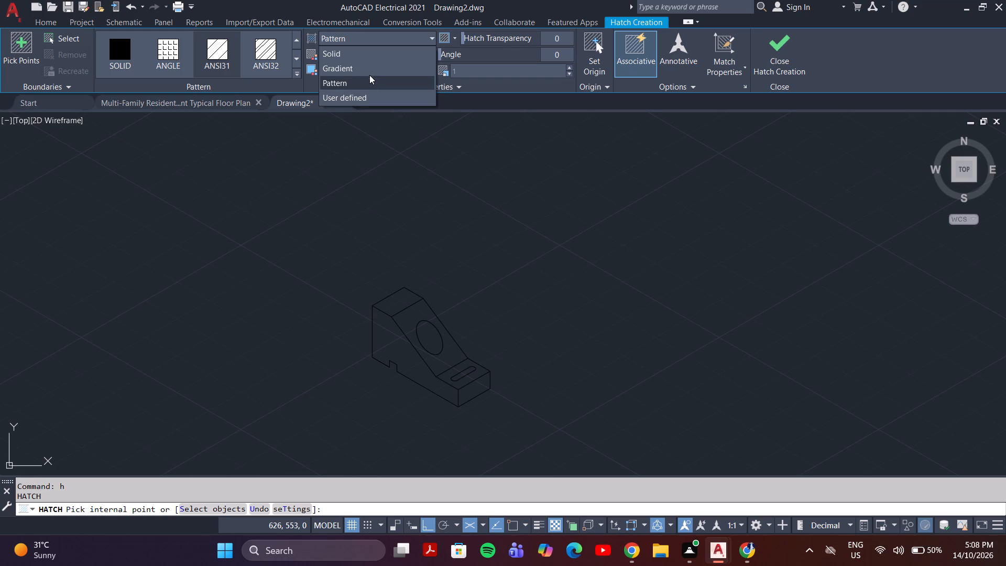
click(371, 71)
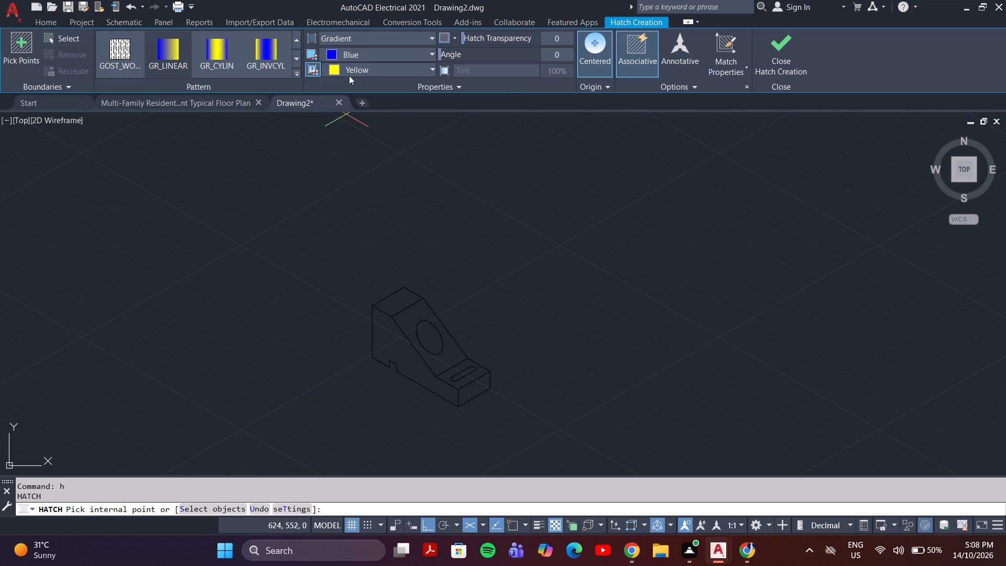
click(369, 59)
click(330, 87)
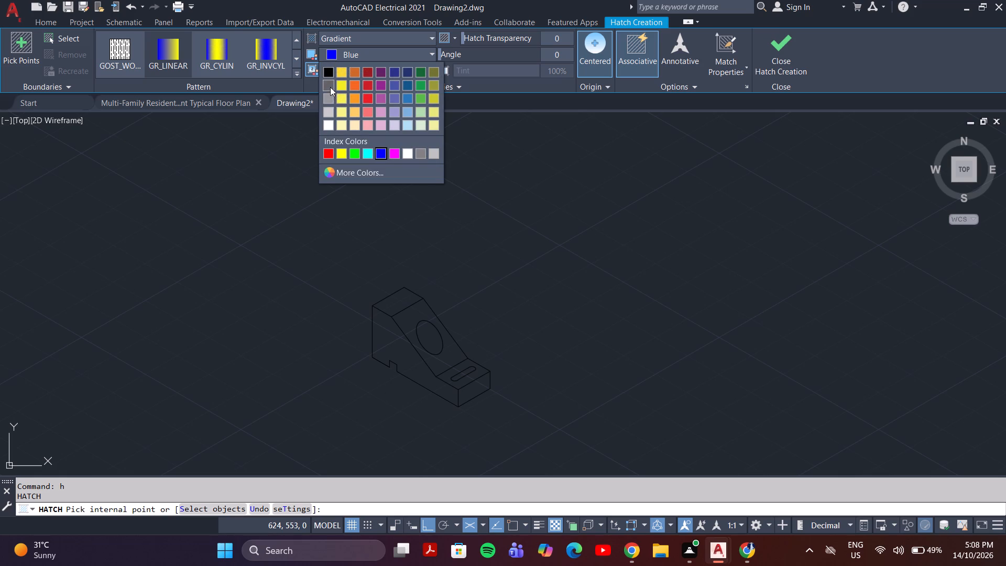
click(351, 67)
click(332, 142)
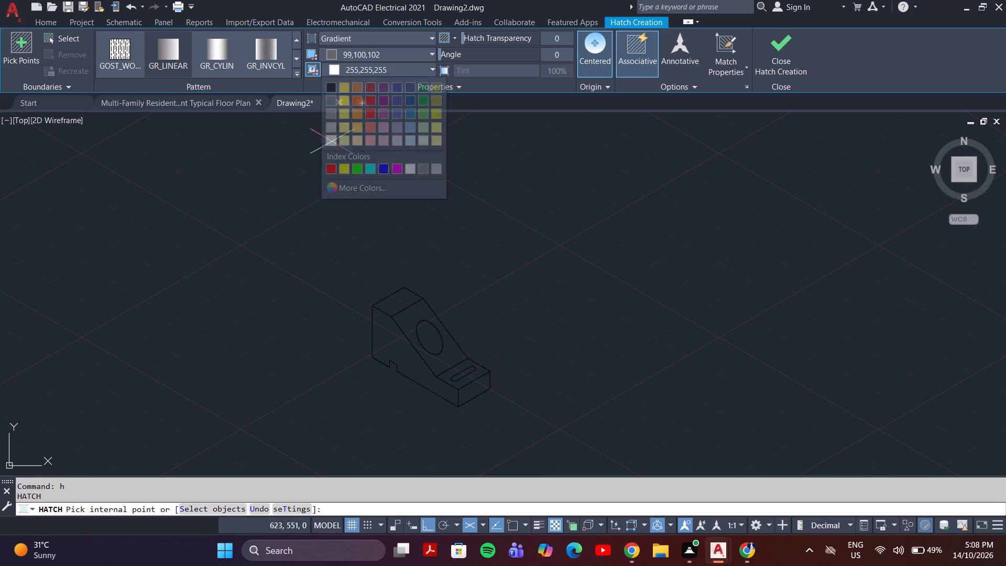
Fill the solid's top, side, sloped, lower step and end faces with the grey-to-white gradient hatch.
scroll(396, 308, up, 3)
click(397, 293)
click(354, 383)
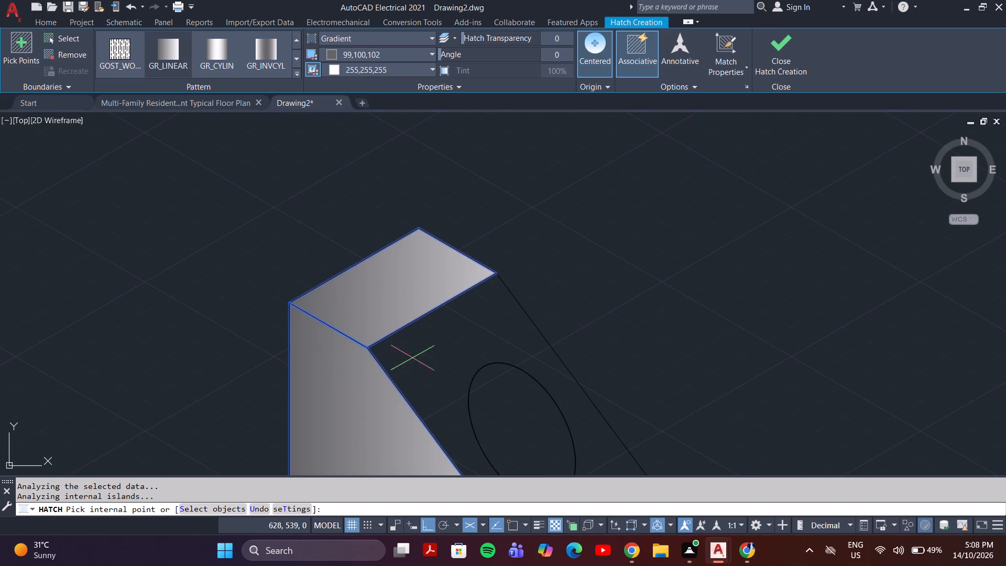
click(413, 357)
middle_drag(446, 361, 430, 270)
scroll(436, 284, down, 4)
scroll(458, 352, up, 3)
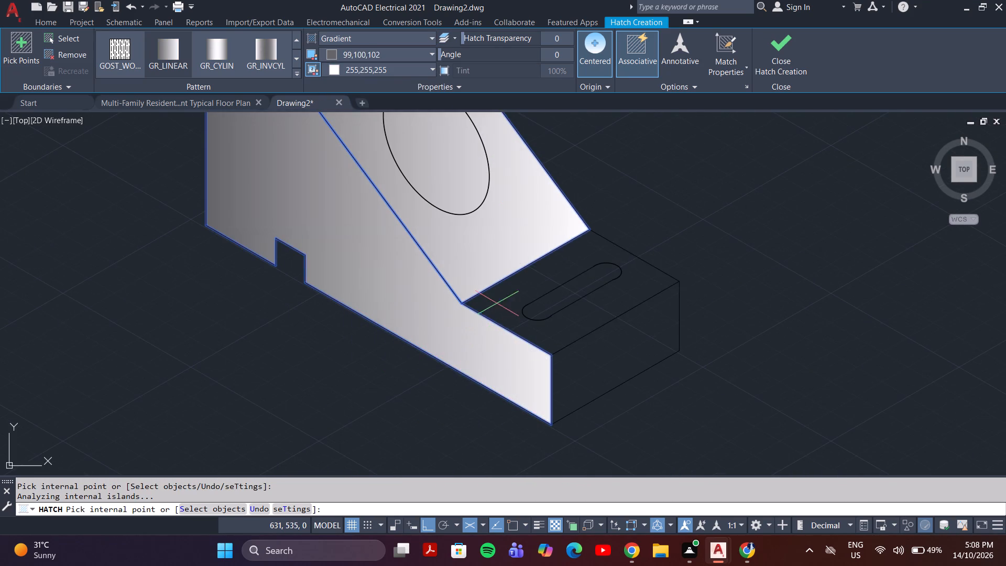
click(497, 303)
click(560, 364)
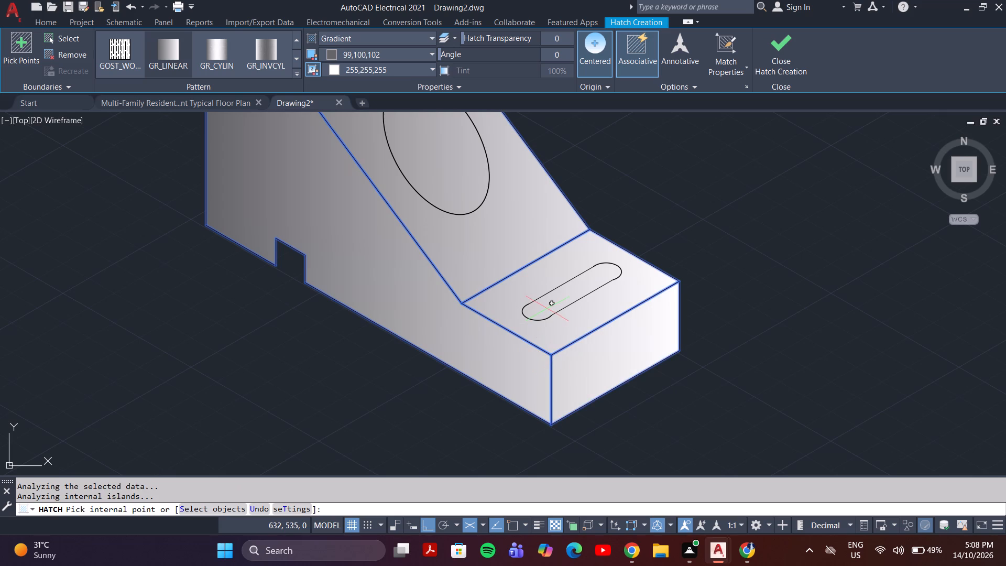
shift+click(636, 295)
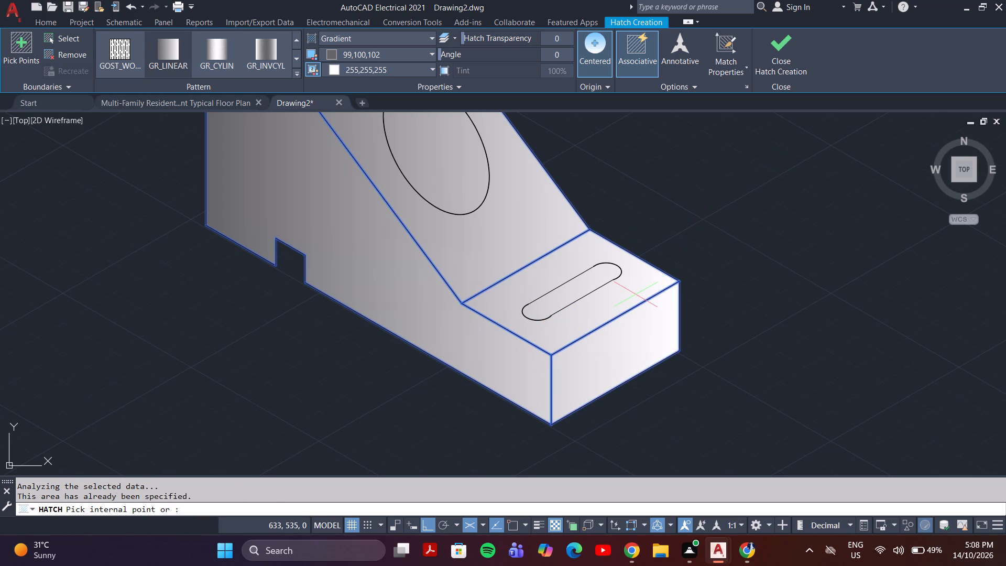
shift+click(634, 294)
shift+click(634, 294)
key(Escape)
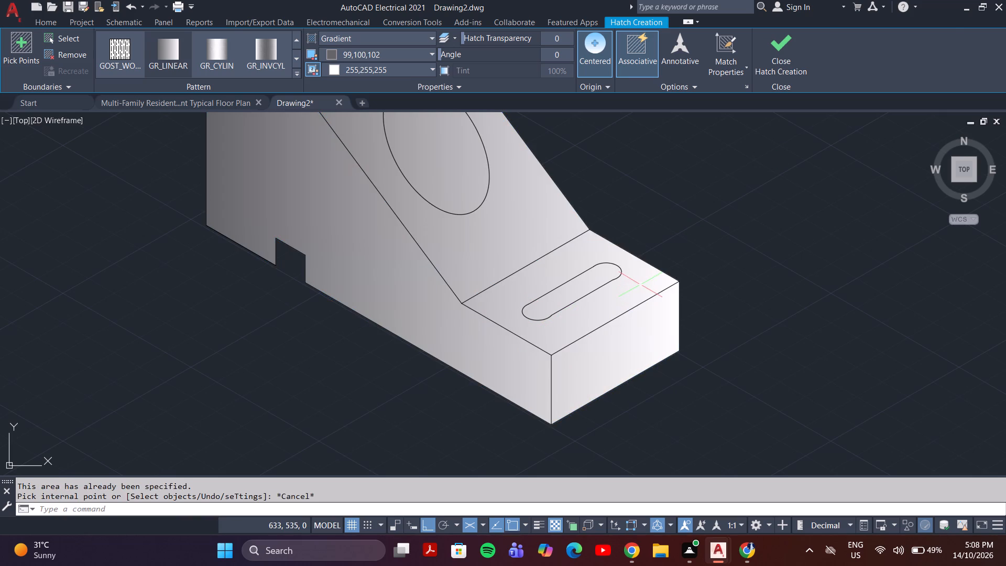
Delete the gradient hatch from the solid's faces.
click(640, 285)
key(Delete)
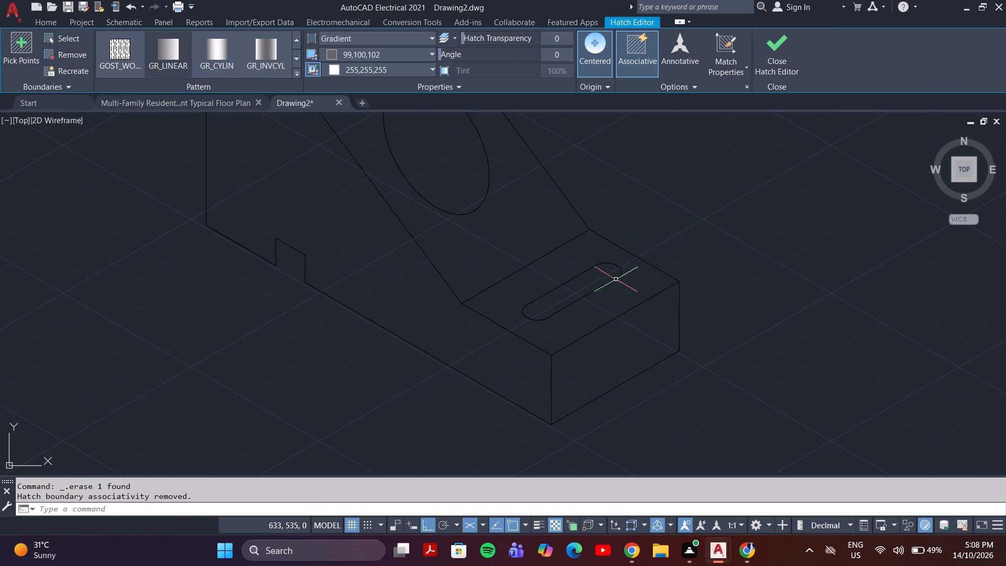
Examine the slot outline where its rounded end meets the straight edge.
scroll(595, 277, up, 1)
scroll(594, 278, down, 1)
middle_drag(584, 274, 596, 337)
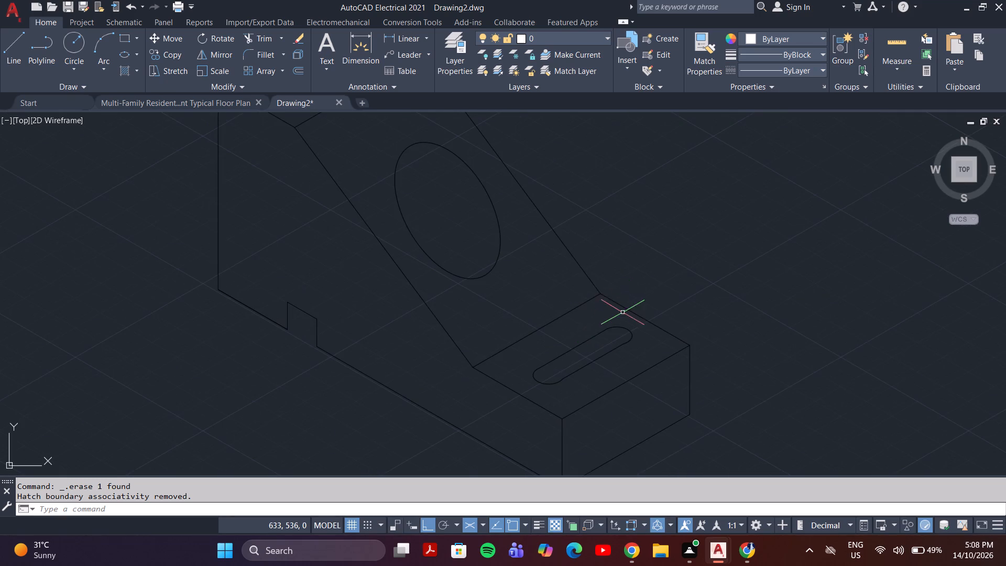
scroll(622, 312, up, 4)
middle_drag(592, 344, 629, 242)
scroll(562, 328, up, 4)
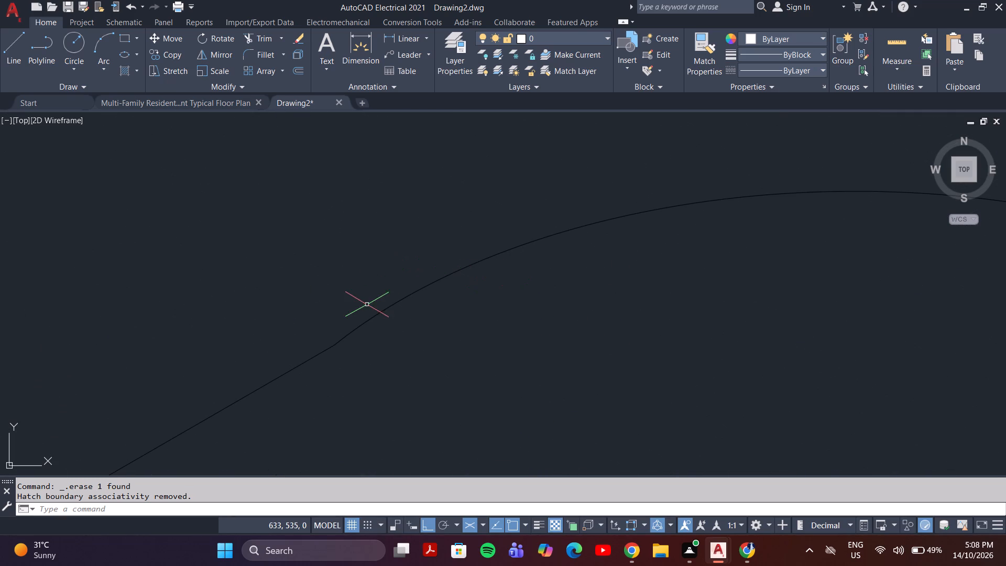
scroll(367, 305, down, 10)
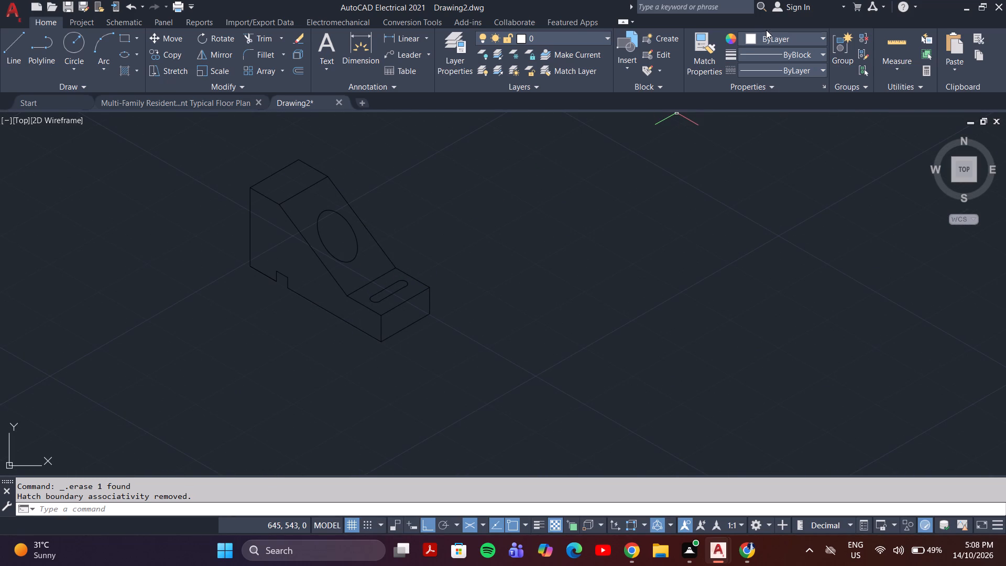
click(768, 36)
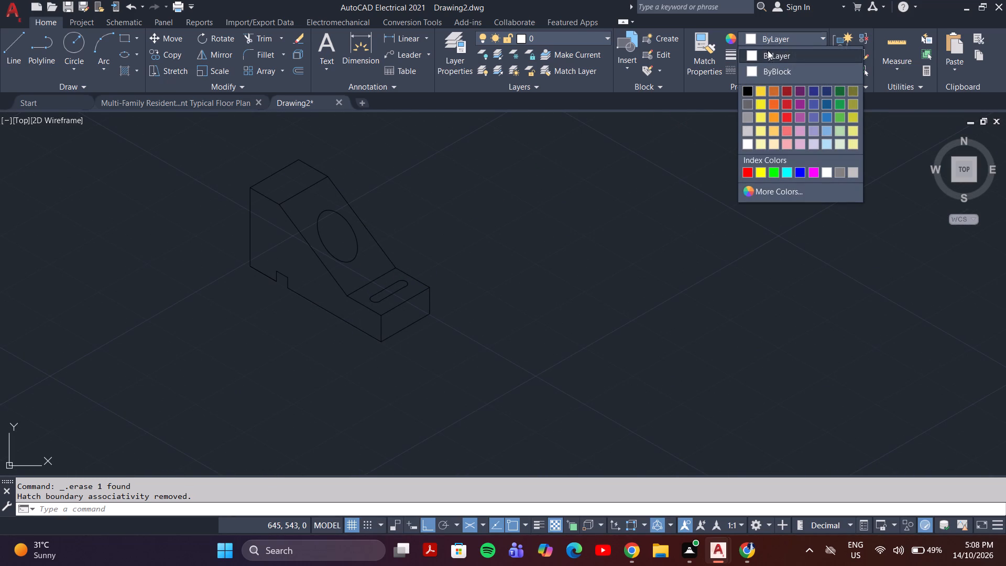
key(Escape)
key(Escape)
Apply the 99,100,102 to 255,255,255 gradient hatch to the top, sloped, side, lower step and end faces, leaving the hole and slot unfilled.
key(h)
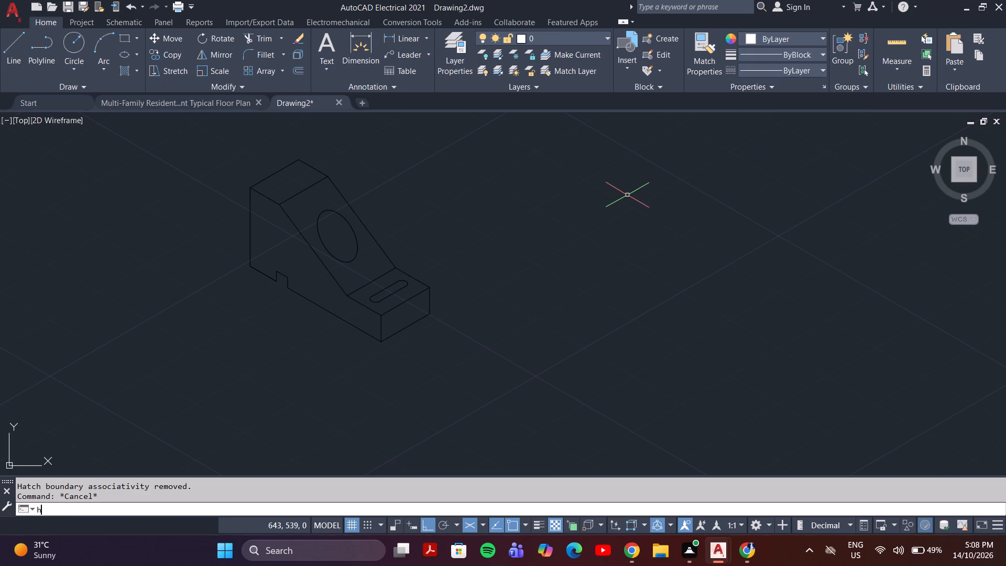
key(Return)
click(427, 31)
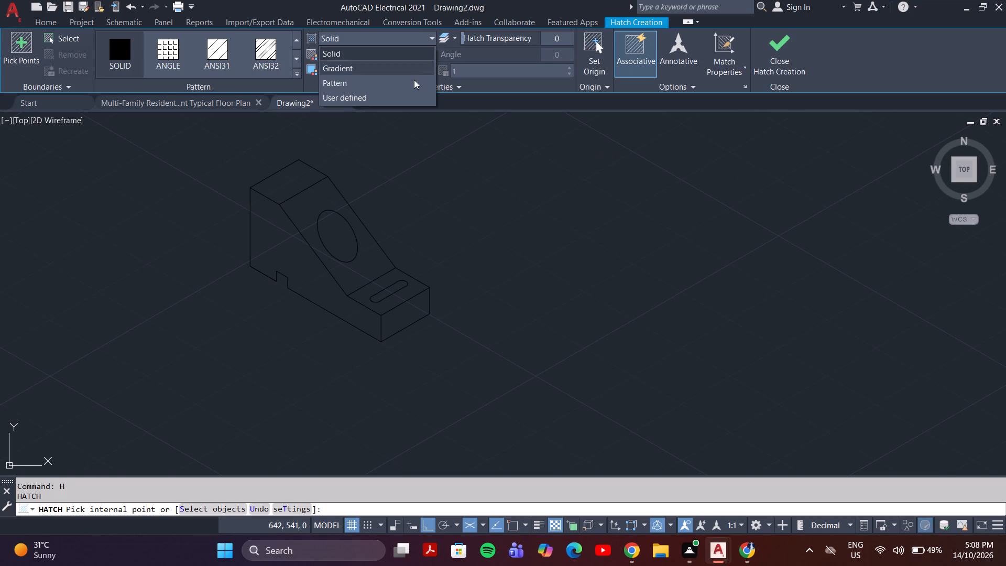
click(412, 70)
click(293, 179)
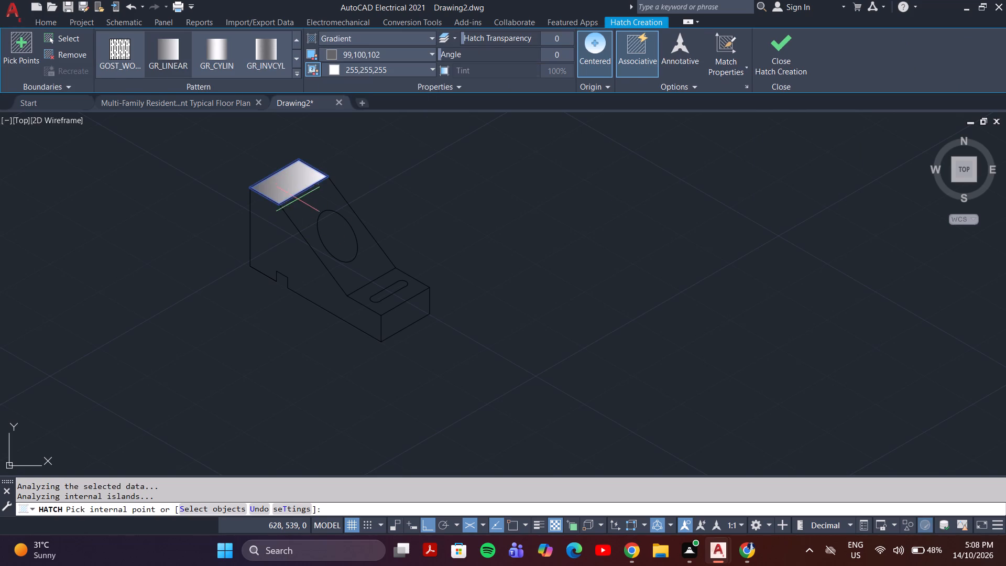
click(312, 210)
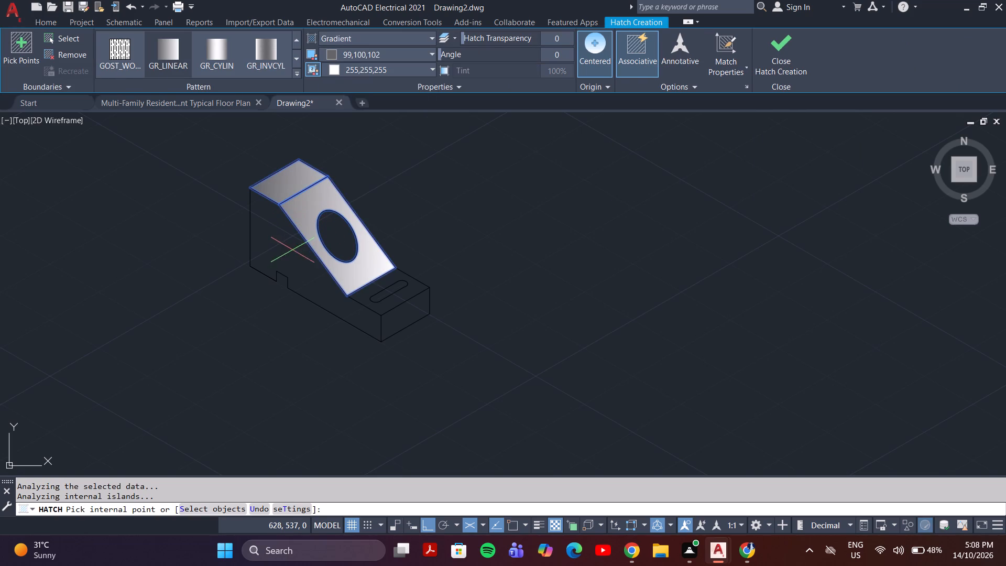
click(282, 239)
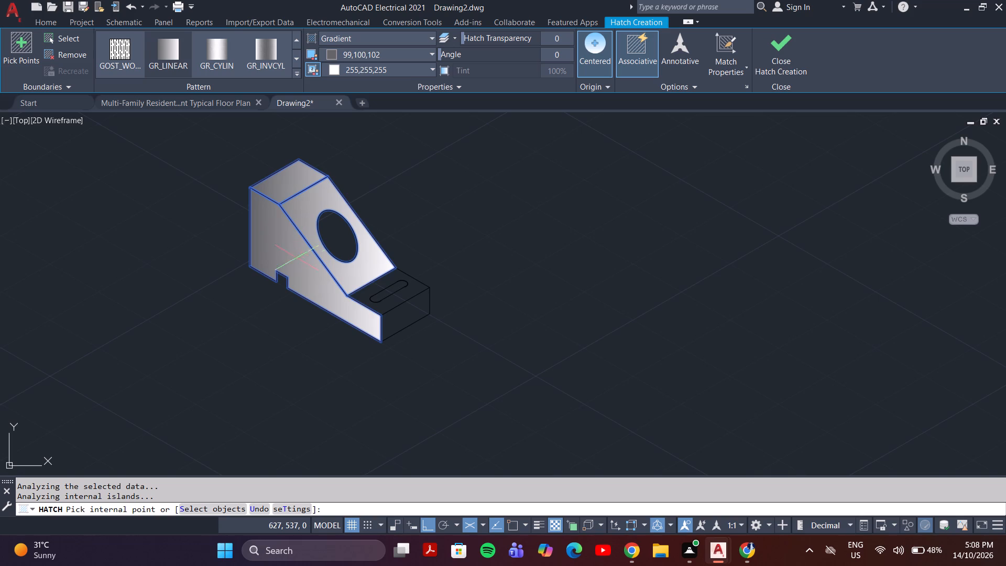
click(378, 291)
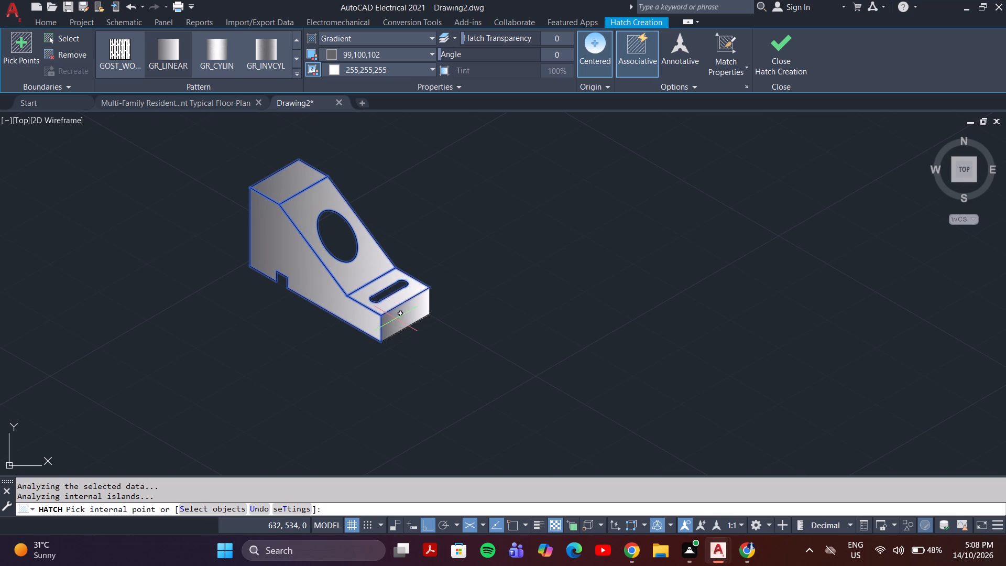
click(396, 319)
key(Escape)
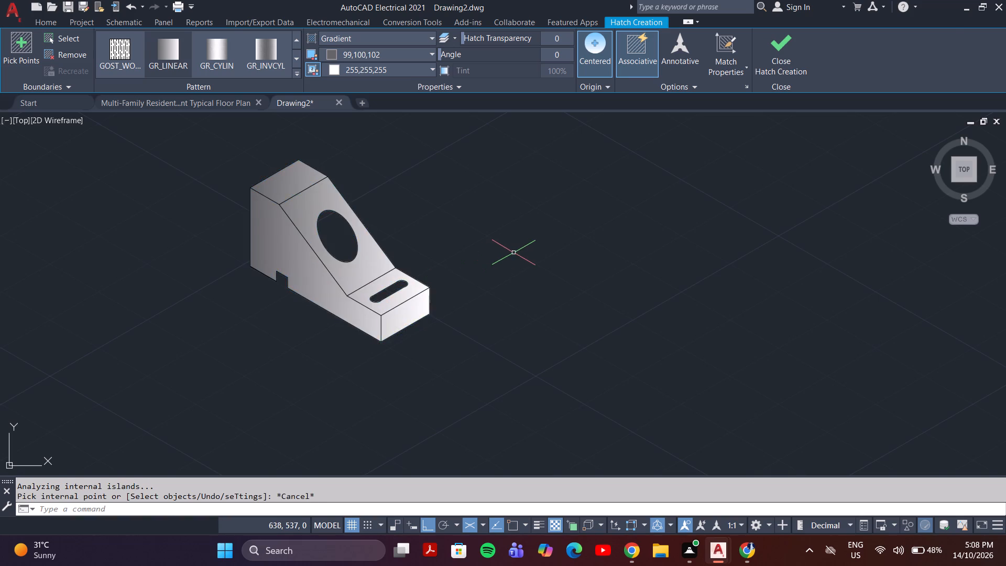
Copy the hole's ellipse on the sloped face from its centre, about 1 unit away at 150° with Ortho on.
scroll(474, 225, down, 1)
middle_drag(446, 227, 524, 253)
scroll(417, 238, up, 3)
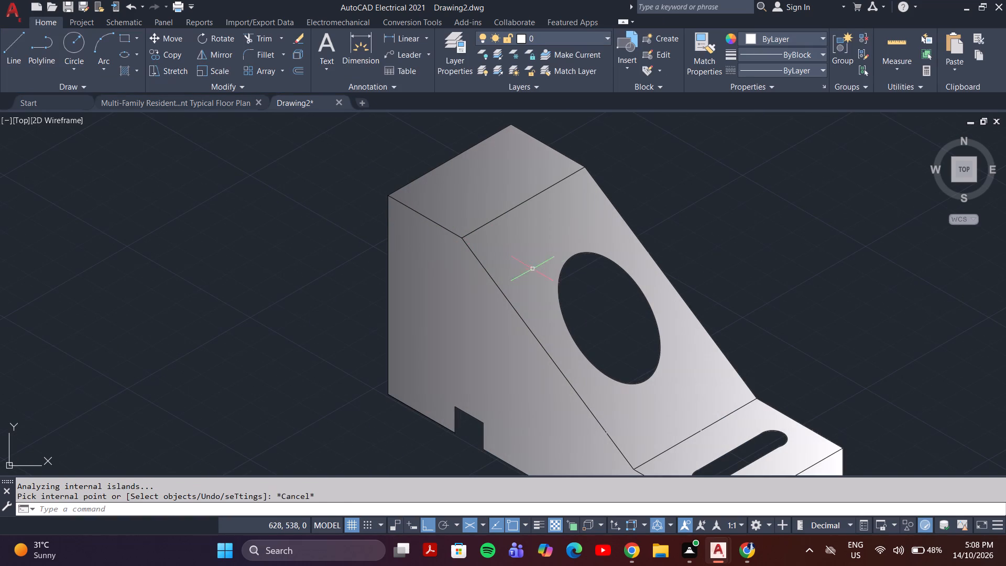
key(Escape)
click(560, 275)
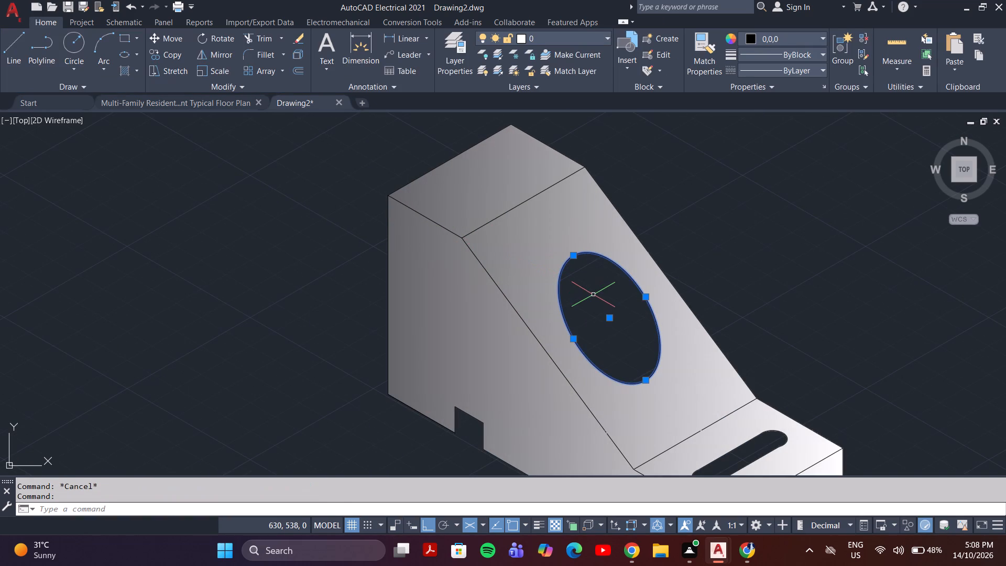
key(c)
key(o)
key(Return)
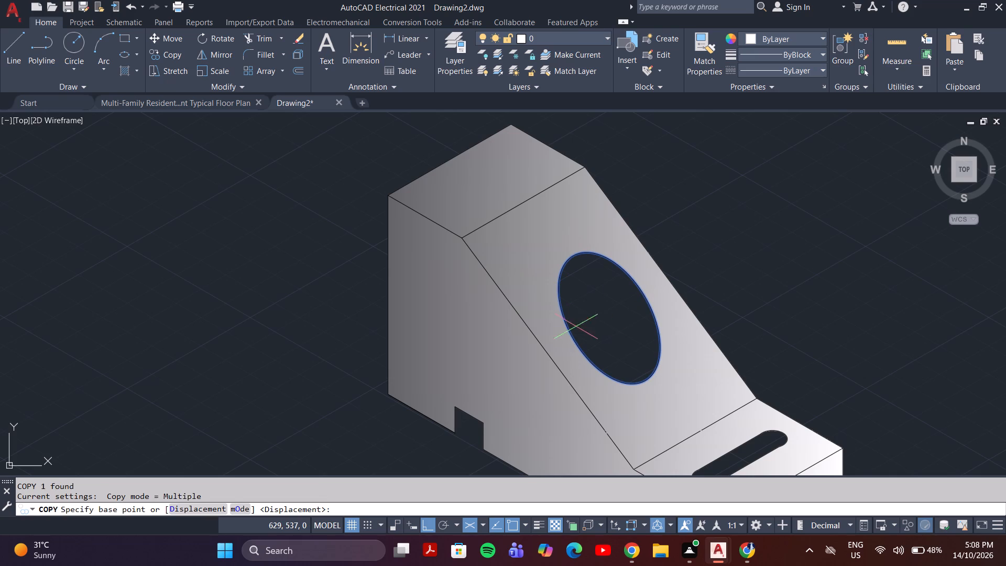
click(611, 317)
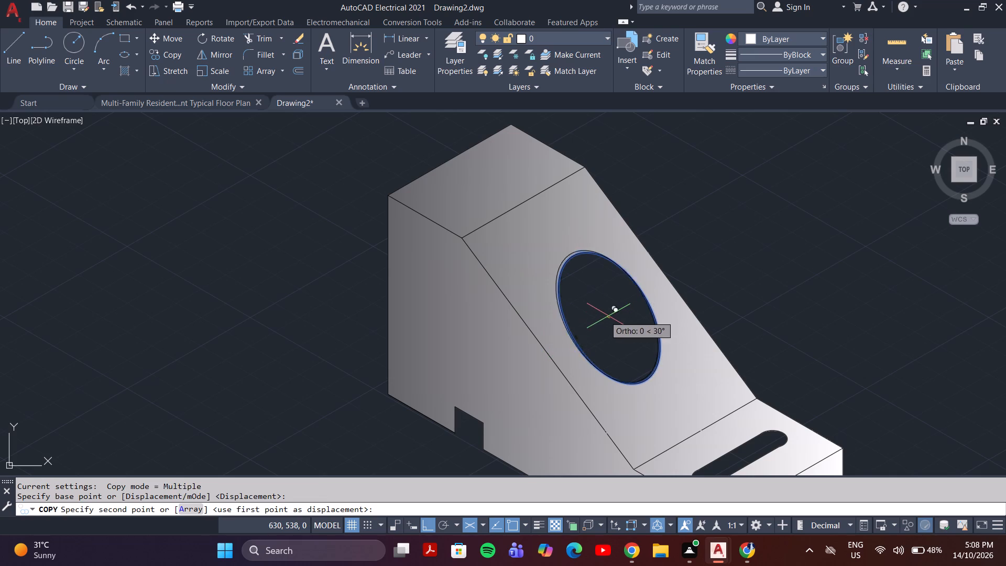
click(549, 314)
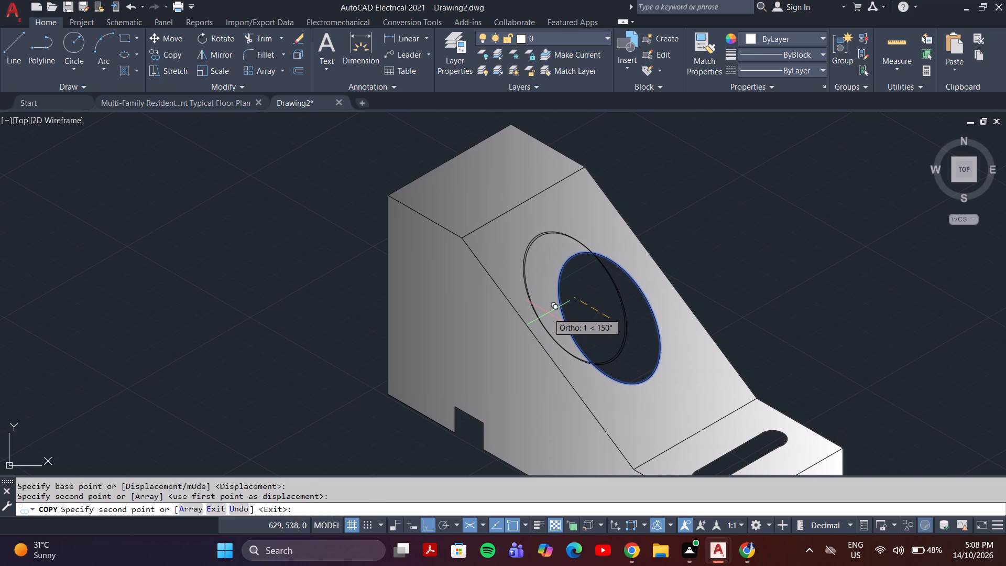
key(Escape)
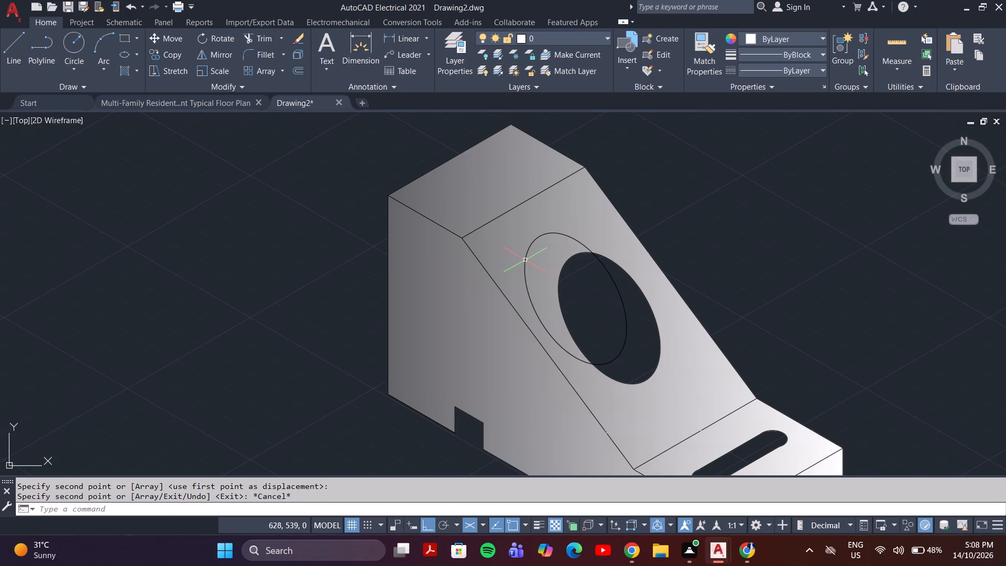
Trim the part of the copied ellipse that lies outside the hole, leaving only the inner depth arc.
key(t)
key(r)
key(Return)
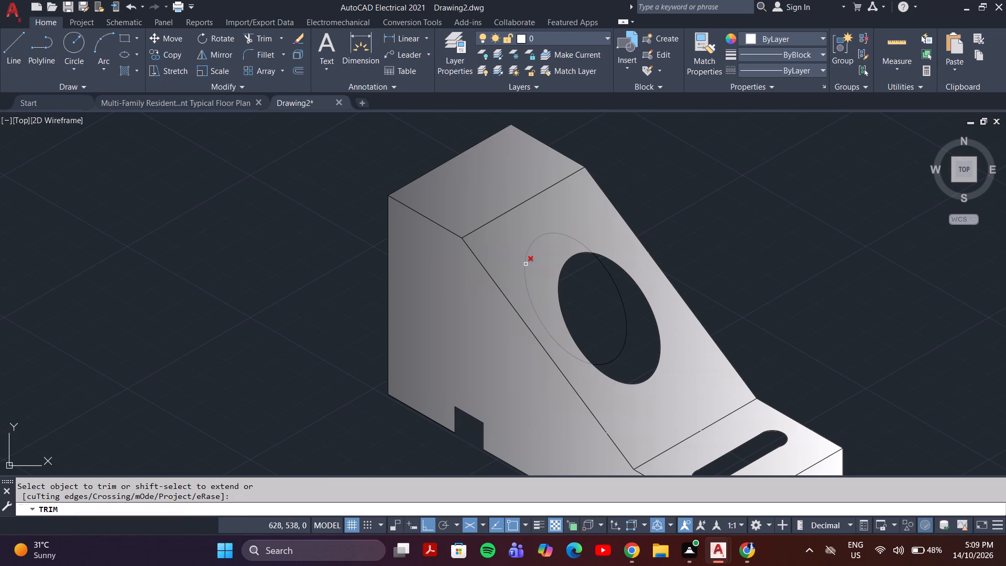
click(526, 264)
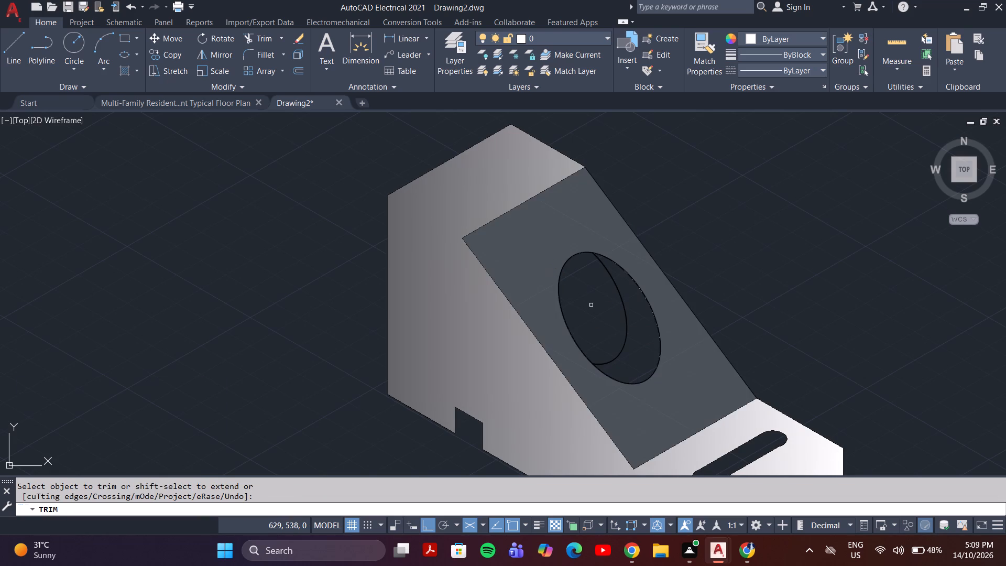
key(Escape)
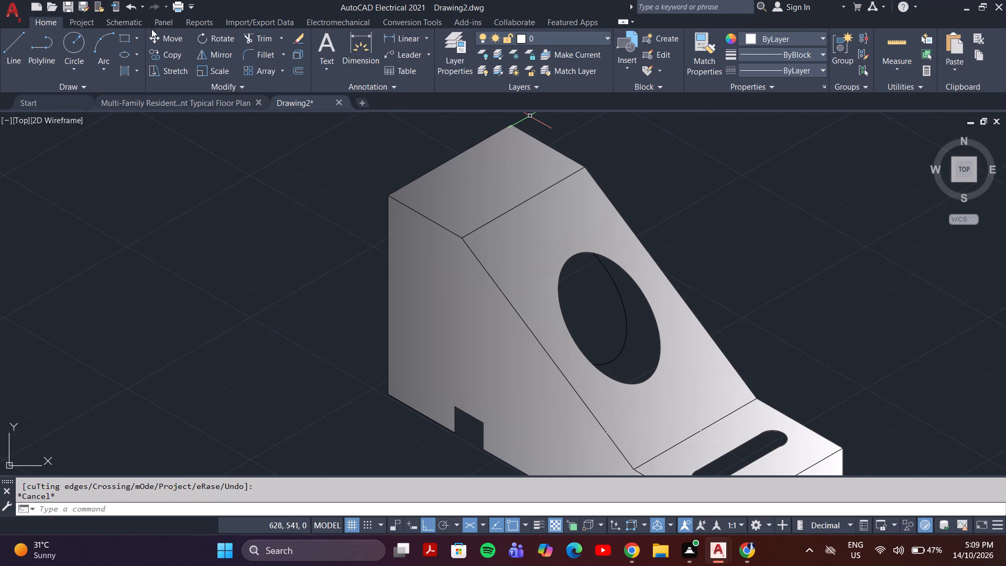
Hatch the crescent between the inner depth arc and the hole's edge with the 99,100,102 to 255,255,255 gradient.
key(Escape)
key(h)
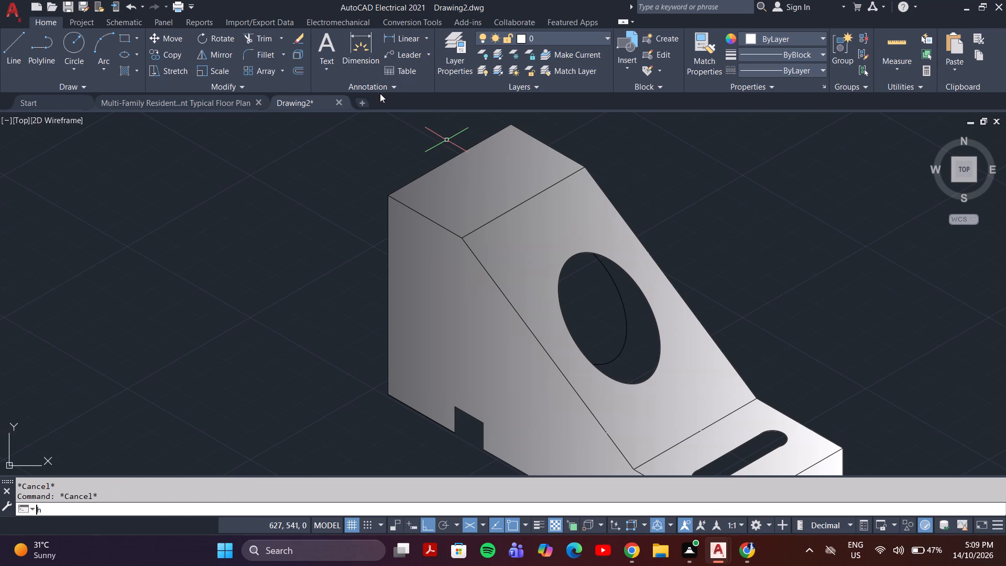
key(Return)
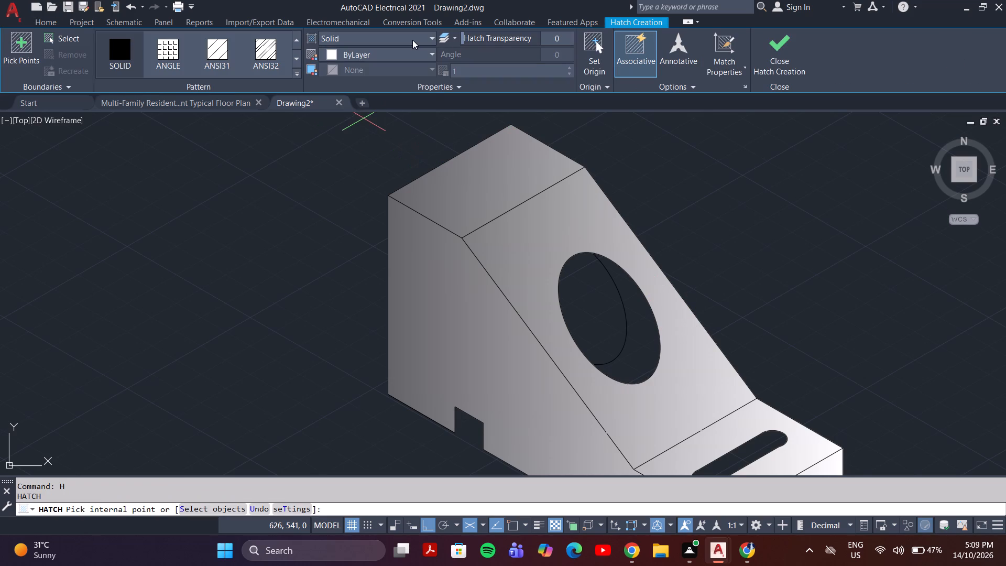
click(412, 40)
click(399, 62)
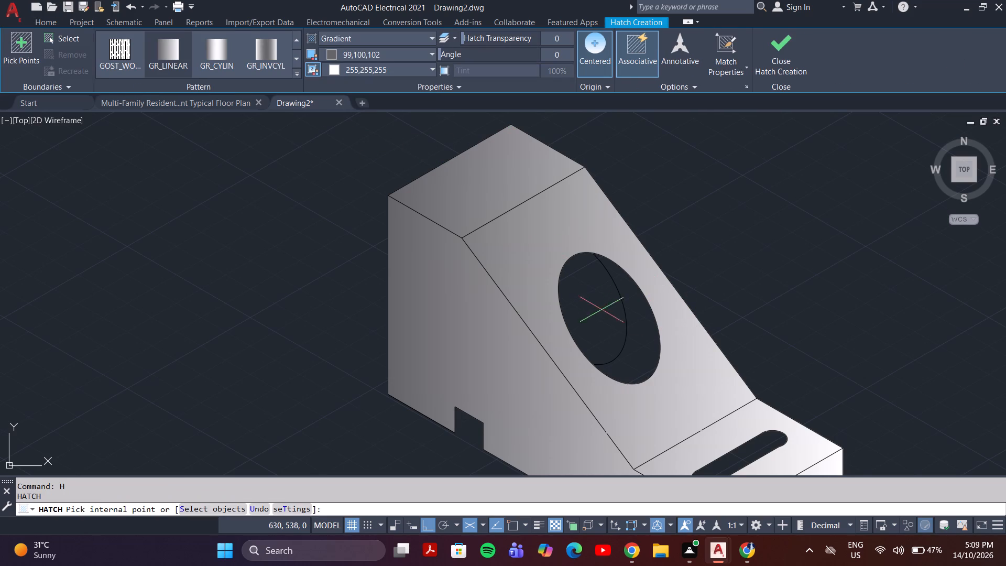
click(630, 324)
scroll(655, 359, down, 2)
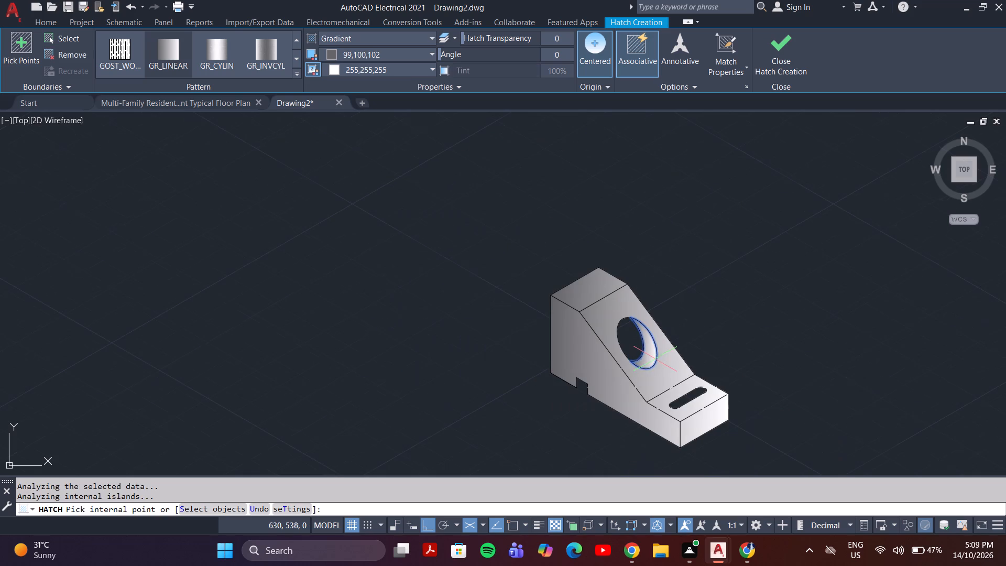
key(Escape)
Examine the slot on the lower step and the overall shading of the solid.
scroll(688, 402, up, 3)
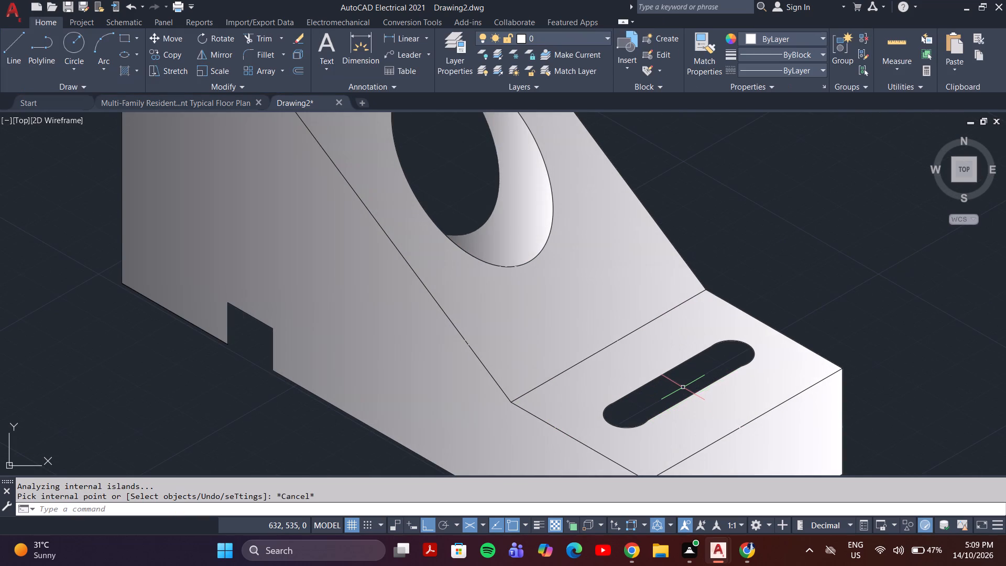
scroll(696, 333, down, 3)
scroll(685, 353, up, 3)
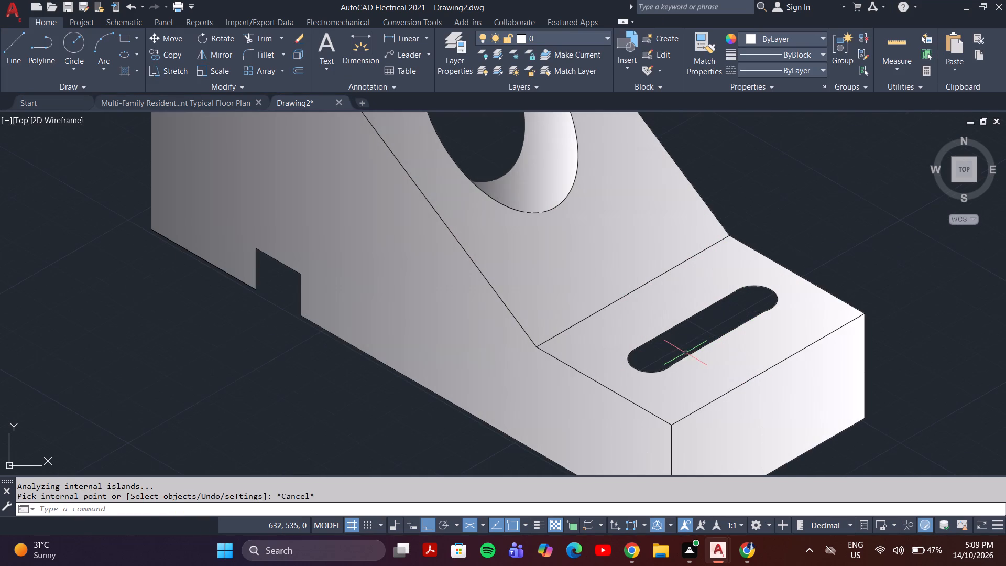
click(685, 346)
key(Escape)
scroll(699, 247, down, 2)
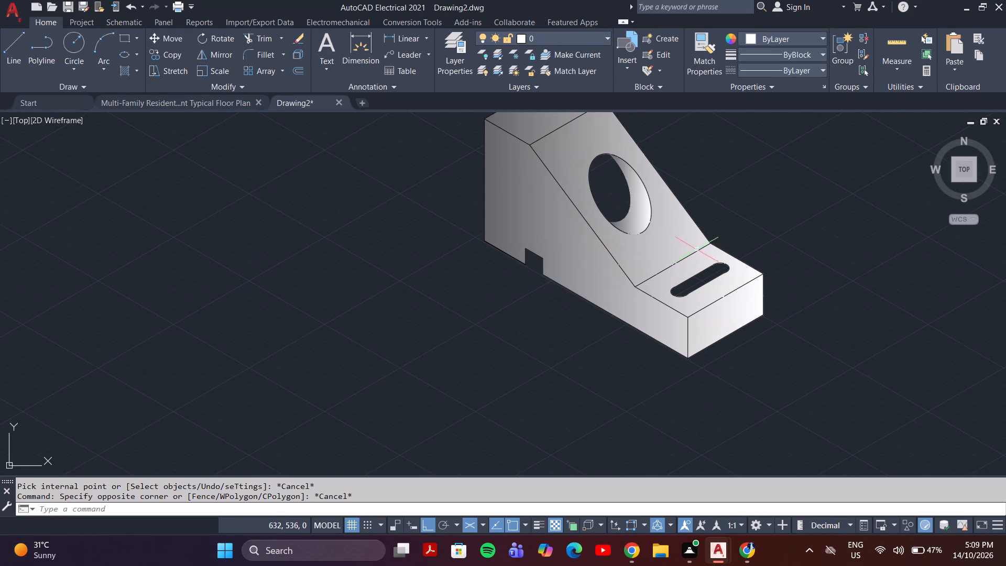
middle_drag(697, 185, 629, 316)
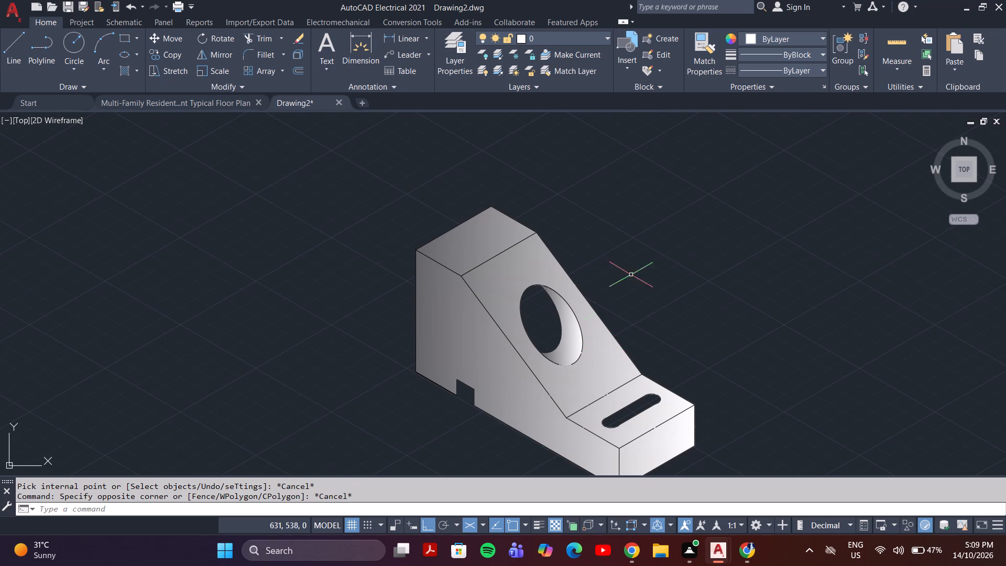
key(Escape)
scroll(713, 269, down, 2)
middle_drag(713, 269, 637, 224)
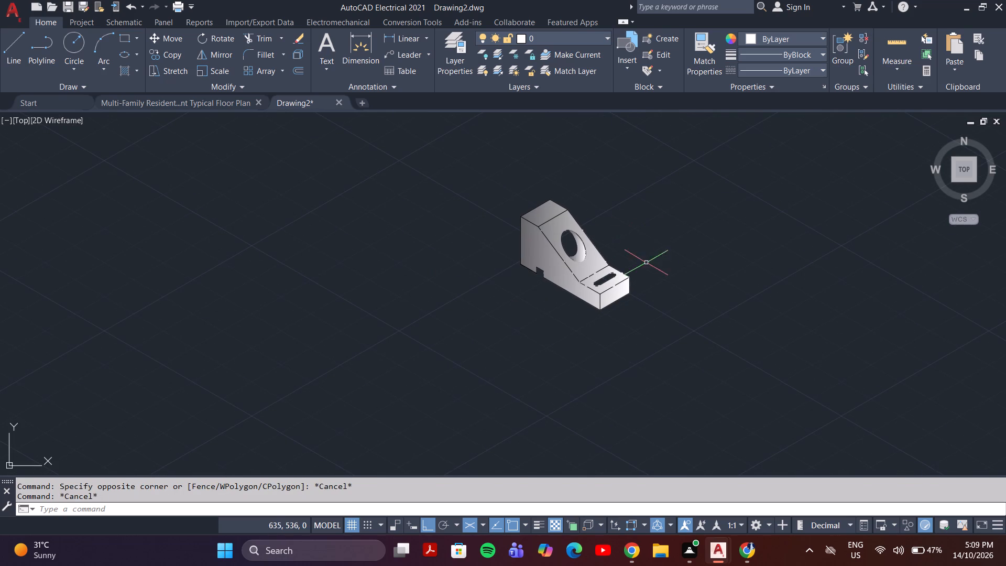
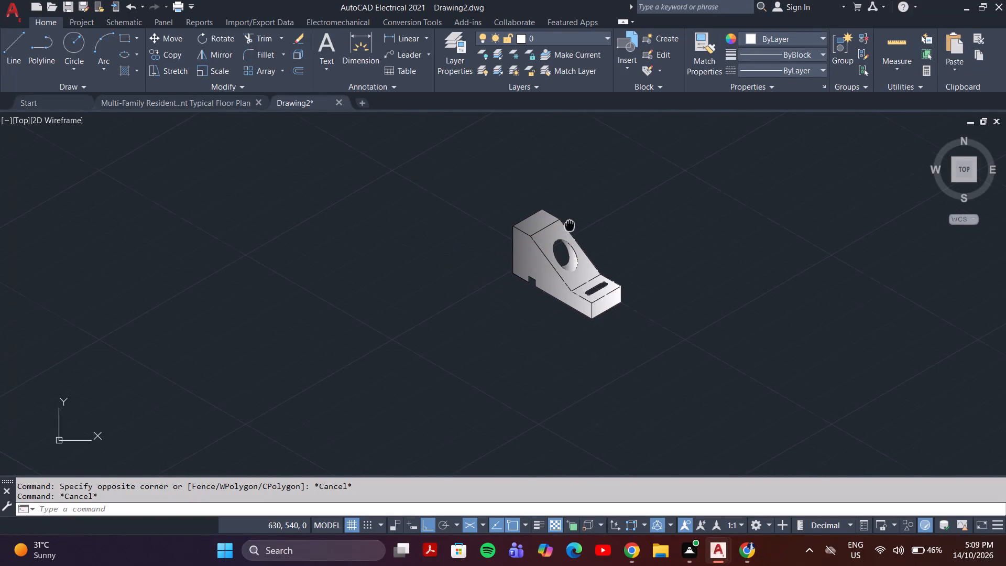
Examine the shaded wedge solid as a whole and around its hole, slot and bottom notch.
middle_drag(743, 262, 778, 237)
middle_drag(764, 241, 738, 247)
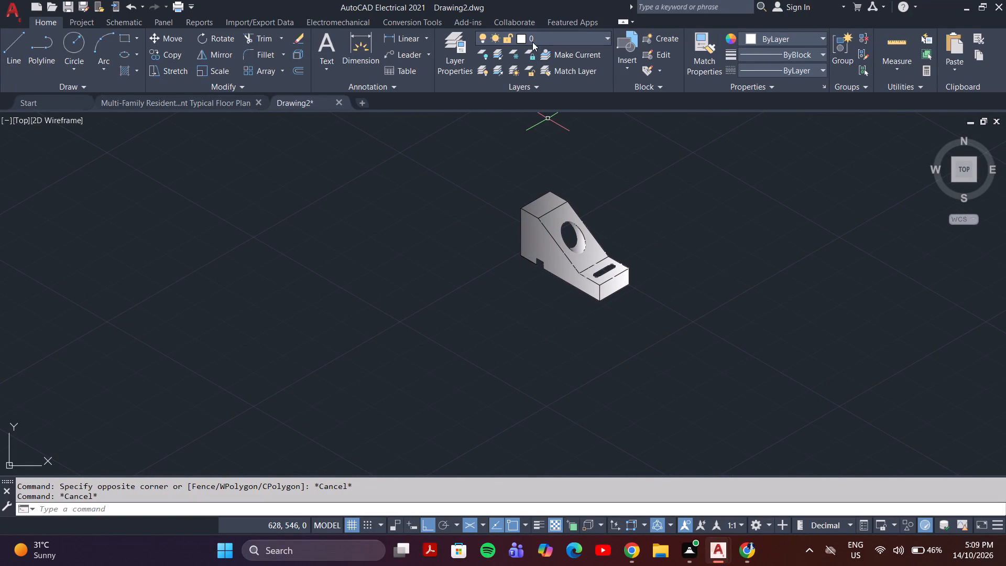
scroll(570, 251, up, 2)
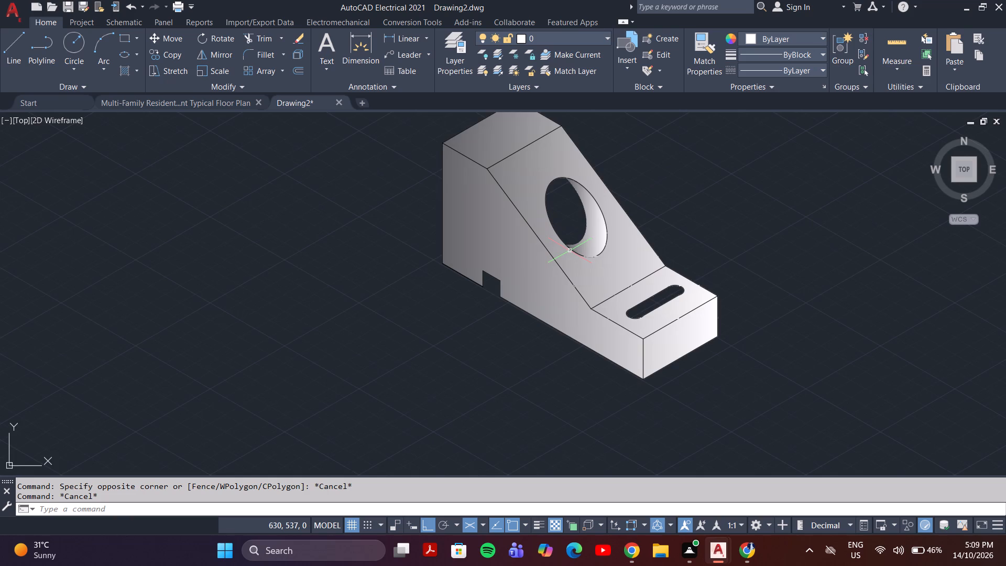
middle_drag(532, 253, 542, 249)
scroll(533, 253, up, 1)
key(Escape)
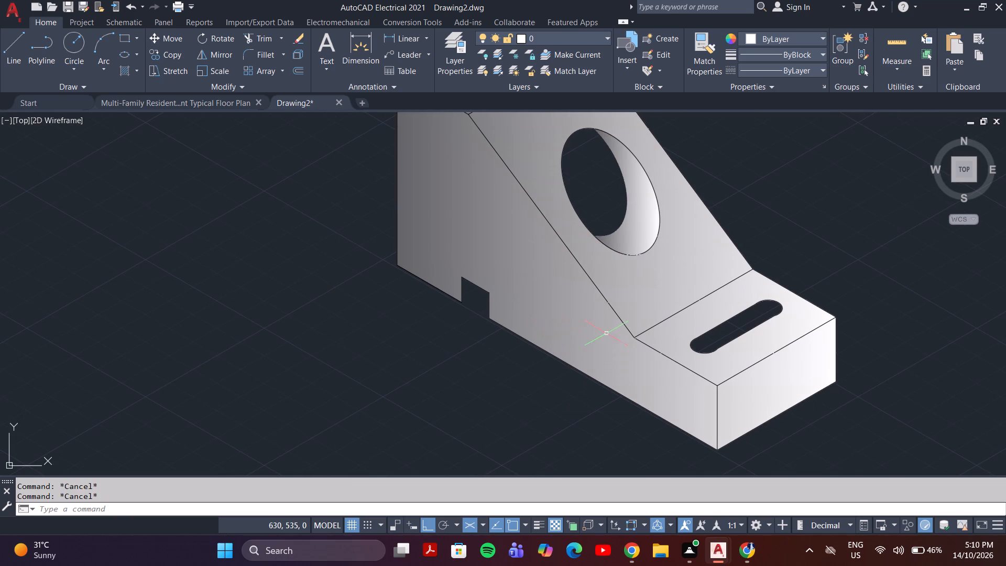
scroll(607, 333, down, 3)
scroll(561, 273, up, 3)
scroll(561, 273, down, 7)
scroll(561, 273, up, 6)
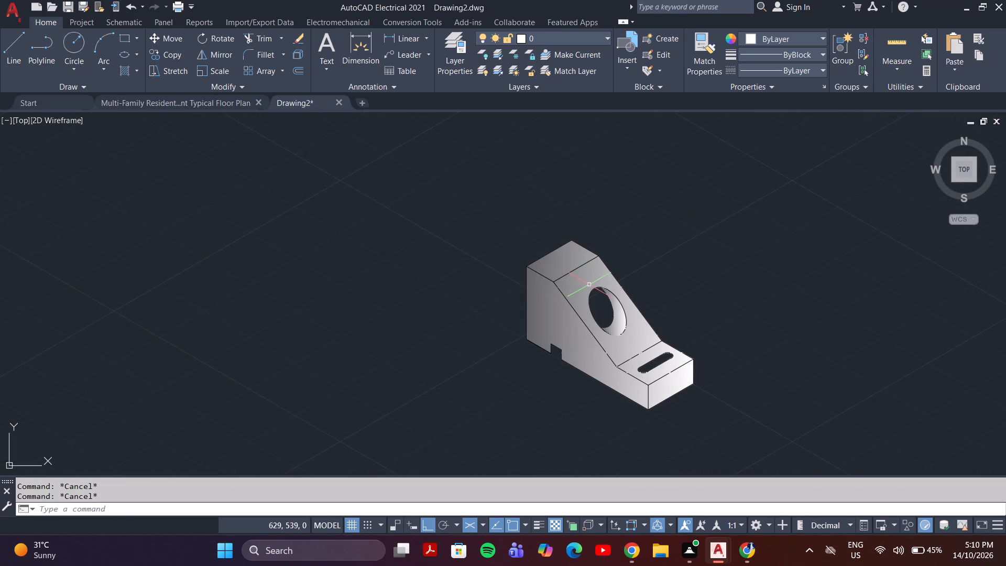
middle_drag(591, 285, 600, 256)
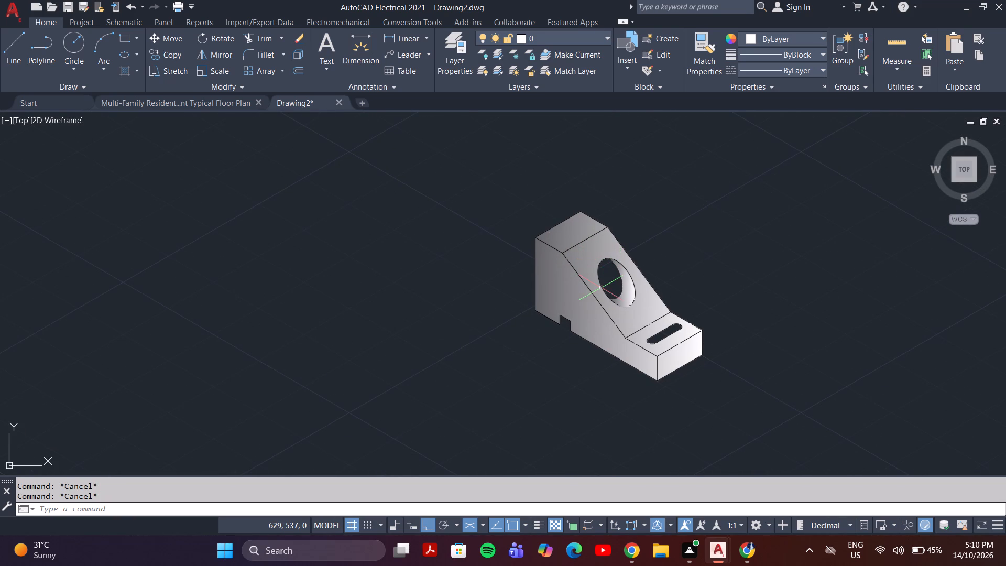
middle_drag(601, 288, 596, 290)
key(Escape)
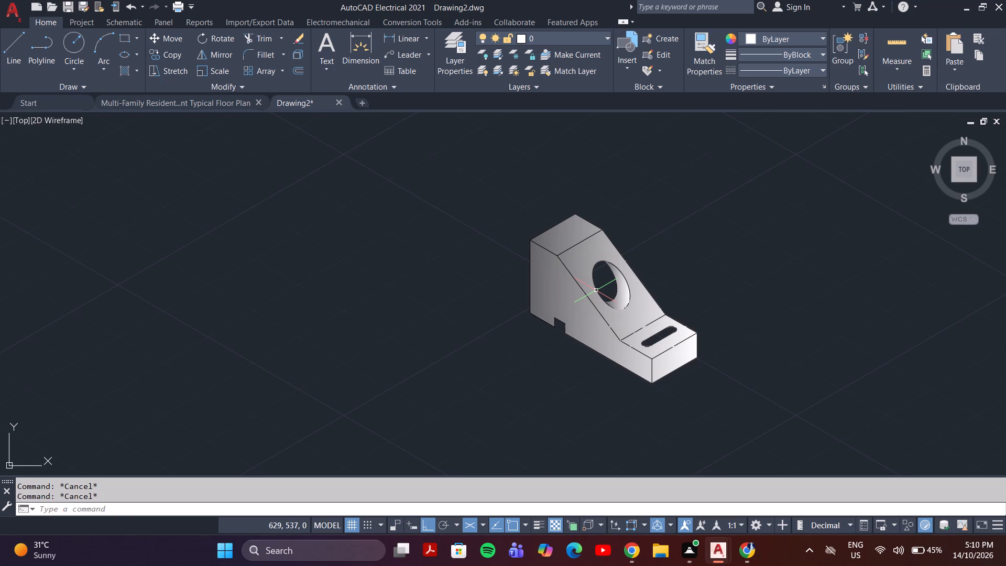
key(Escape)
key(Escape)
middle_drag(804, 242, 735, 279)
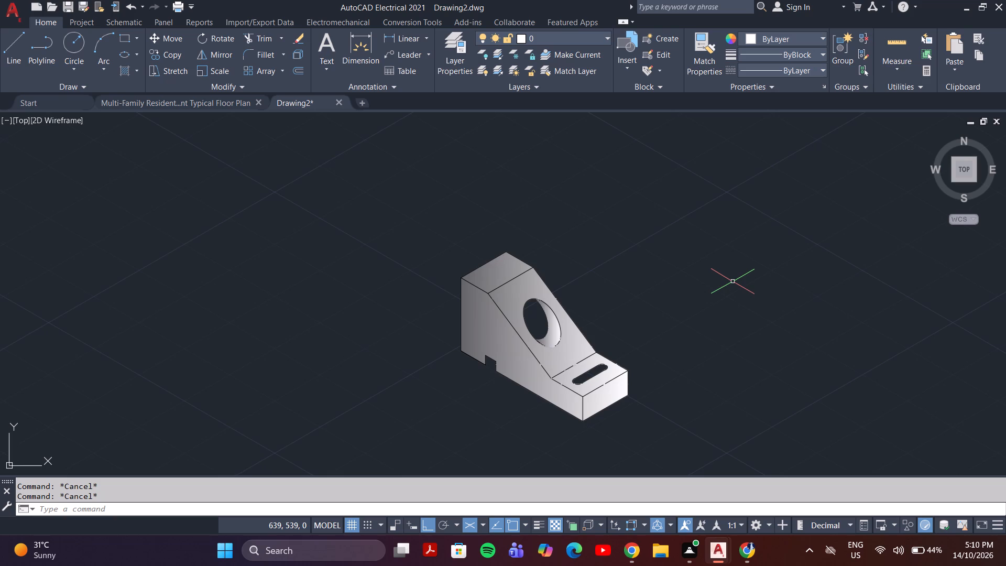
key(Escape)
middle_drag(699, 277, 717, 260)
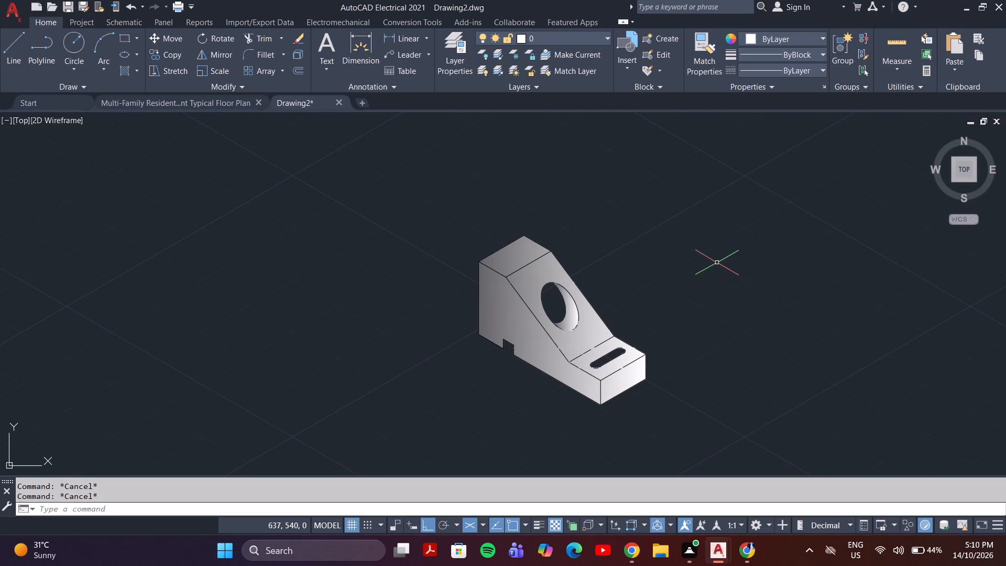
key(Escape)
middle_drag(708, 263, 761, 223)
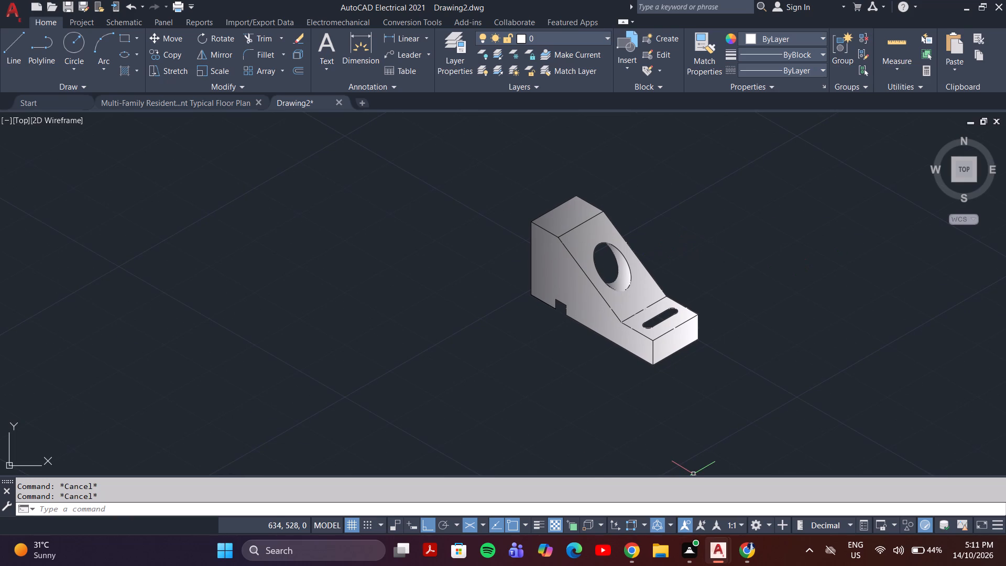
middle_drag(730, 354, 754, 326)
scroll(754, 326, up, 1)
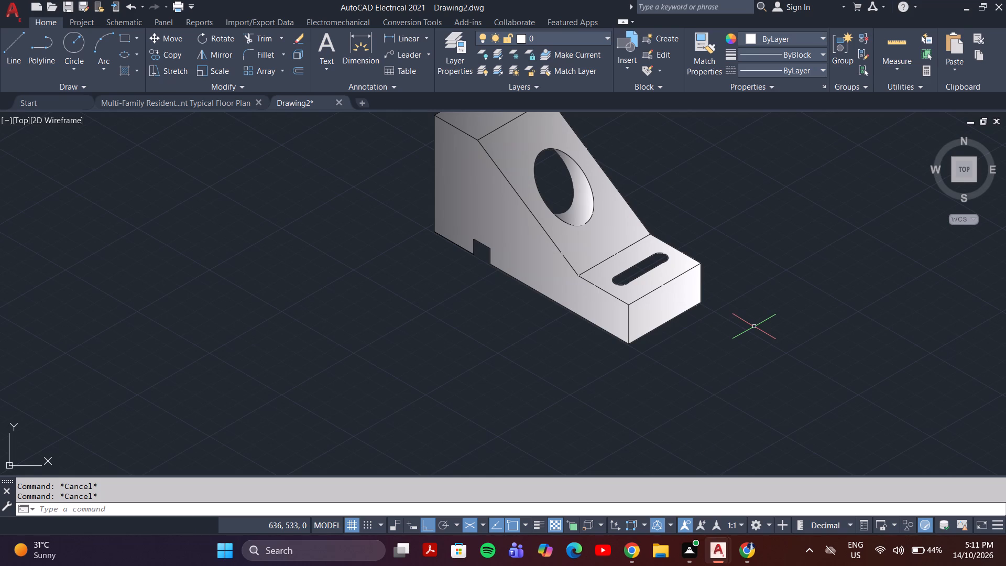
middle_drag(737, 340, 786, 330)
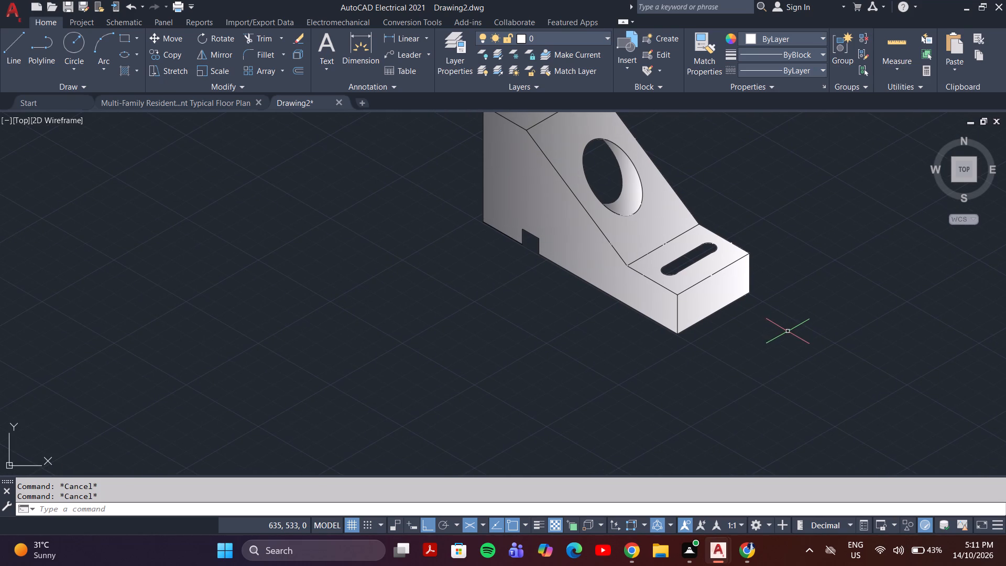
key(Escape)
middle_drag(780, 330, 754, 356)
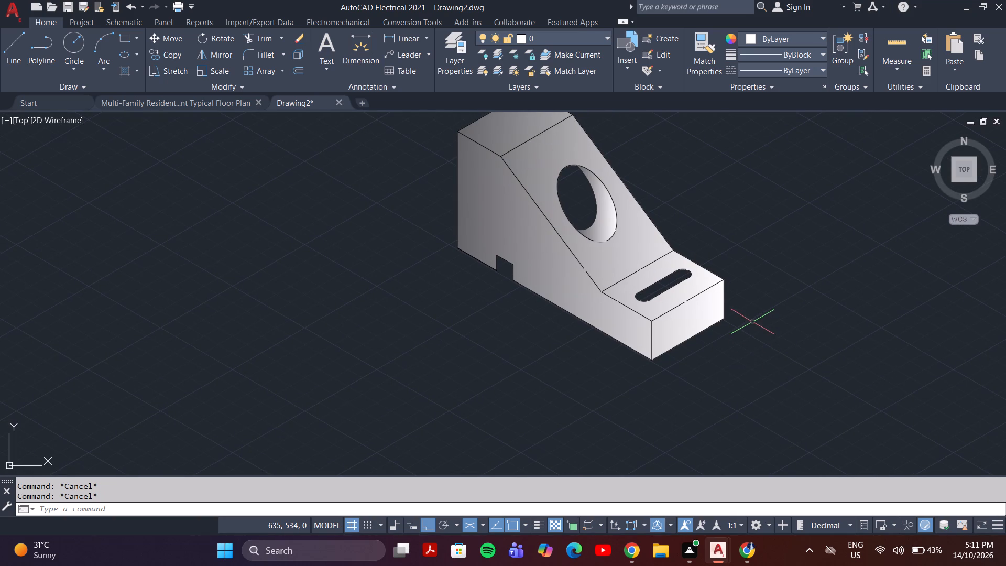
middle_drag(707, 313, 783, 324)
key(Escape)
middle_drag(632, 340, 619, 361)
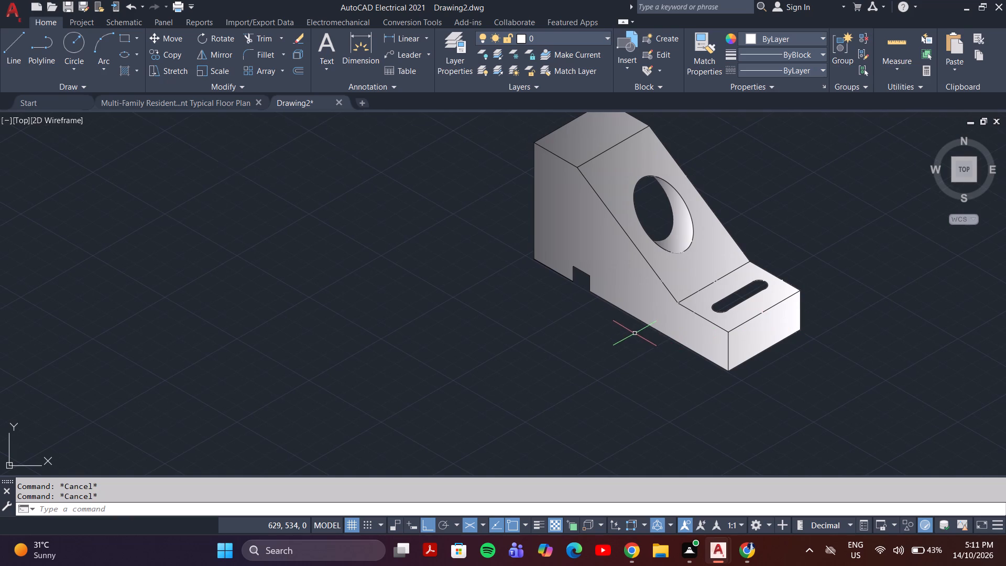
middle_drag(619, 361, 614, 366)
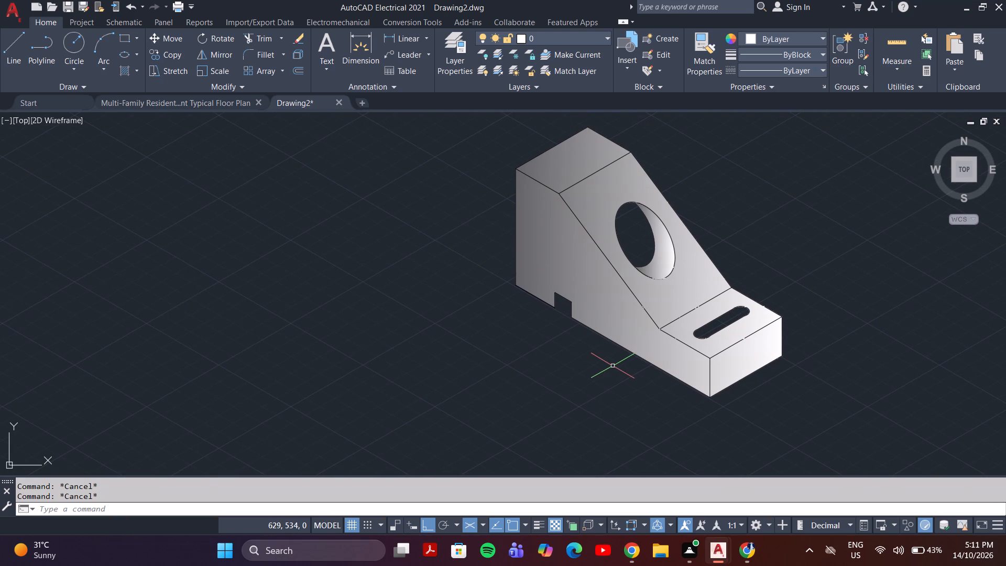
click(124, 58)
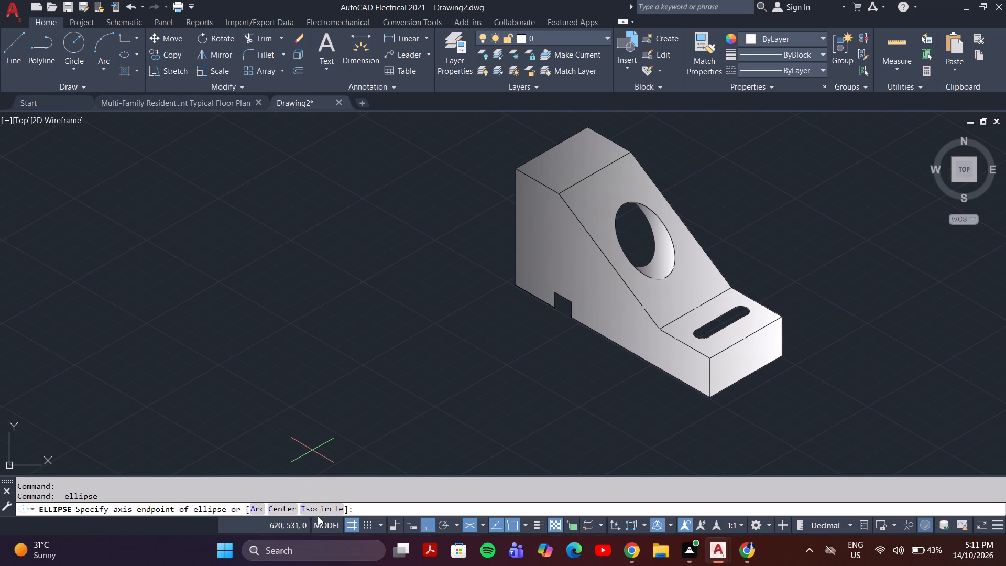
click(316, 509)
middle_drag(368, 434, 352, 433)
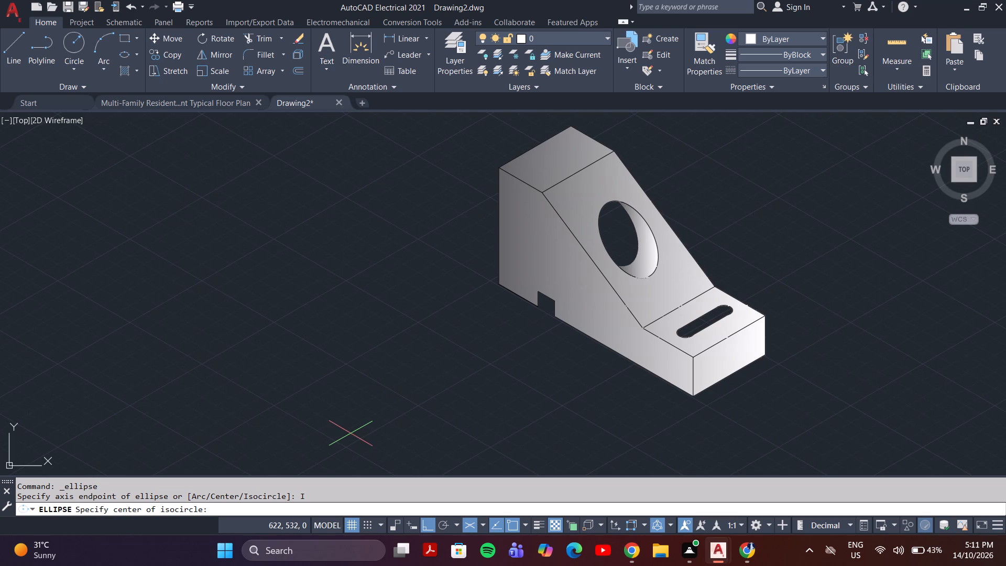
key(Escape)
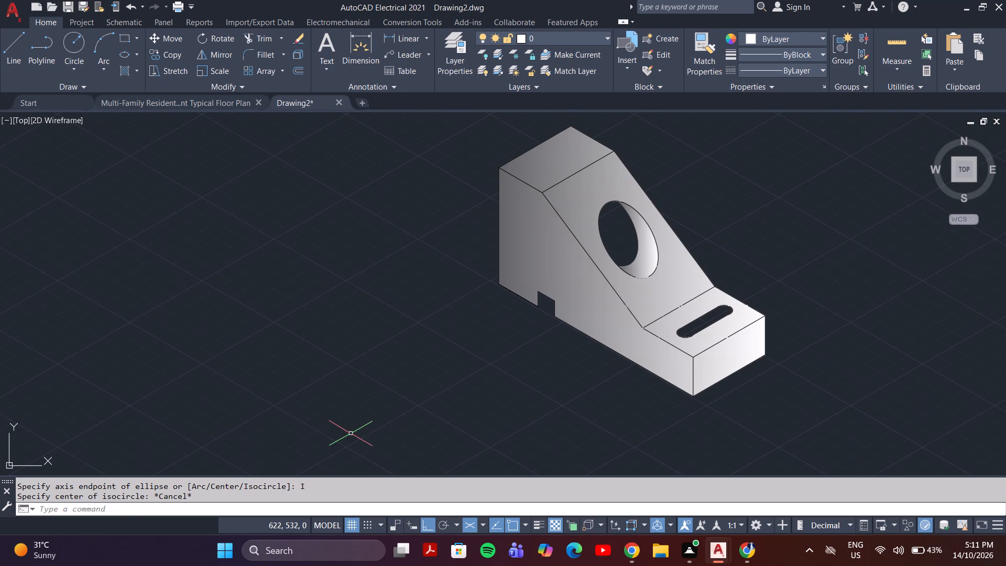
Examine the depth shading of the sloped-face hole and the slot and edges of the lower step.
middle_drag(507, 342, 421, 384)
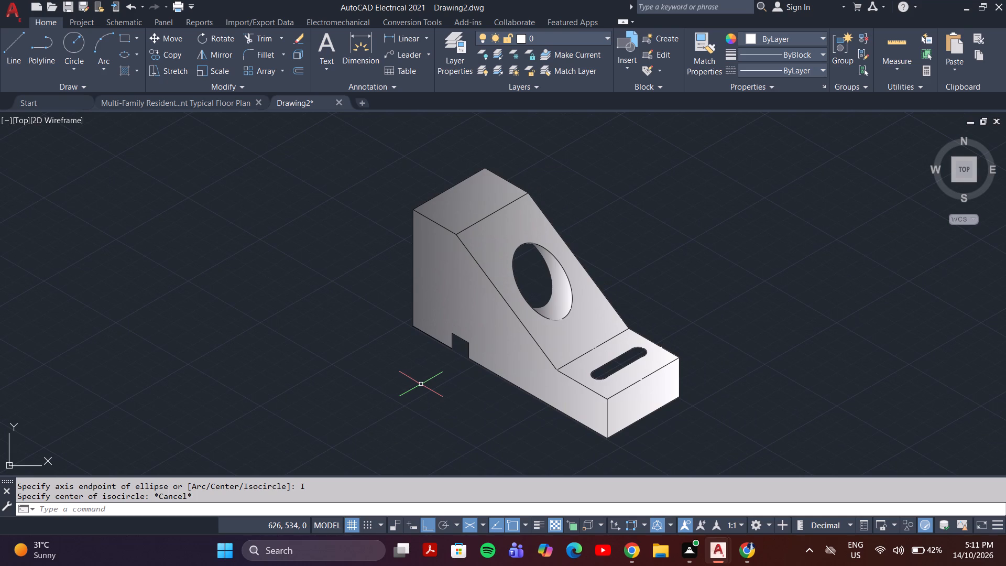
middle_drag(707, 424, 553, 375)
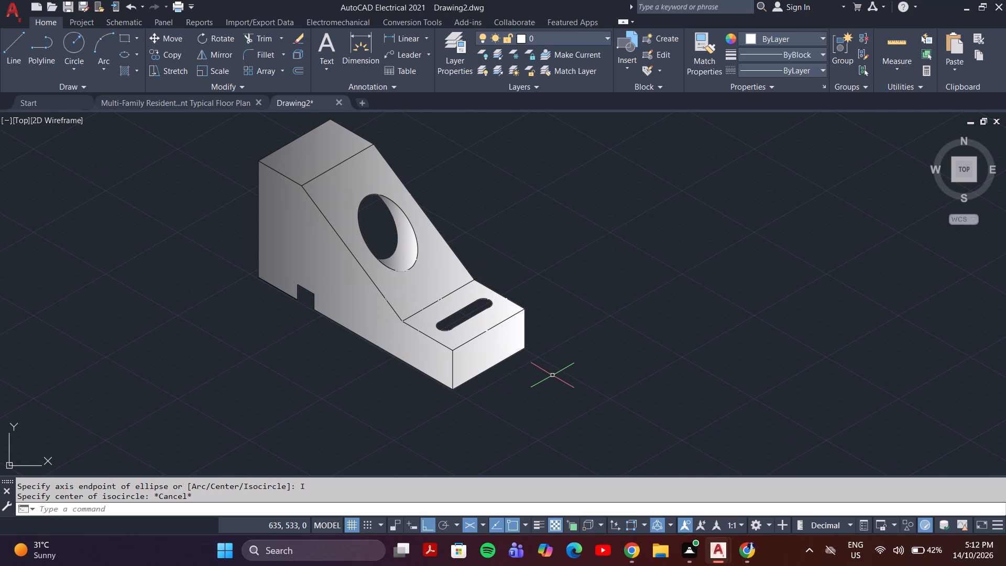
scroll(272, 276, down, 4)
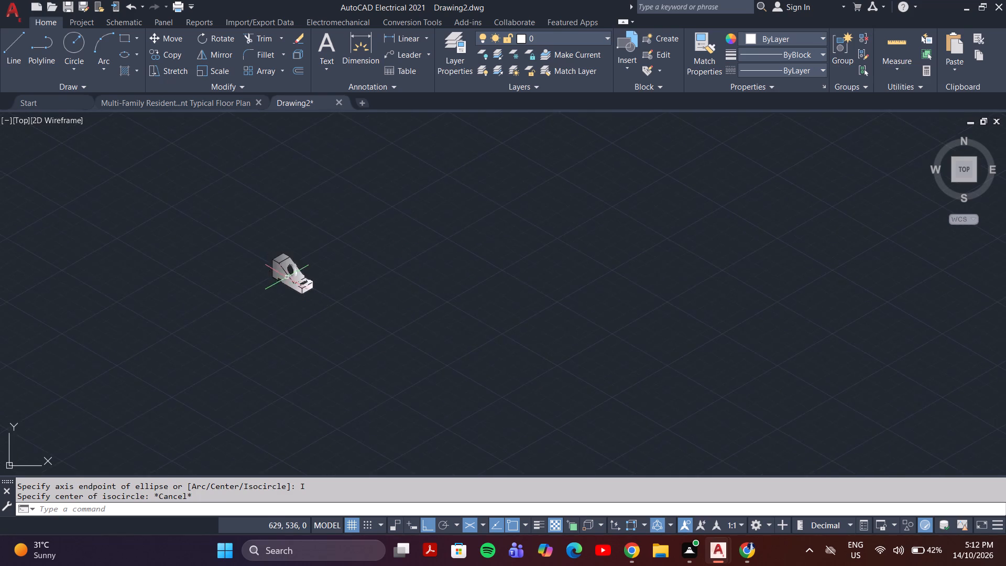
scroll(300, 279, up, 4)
middle_drag(300, 274, 577, 371)
scroll(502, 313, up, 3)
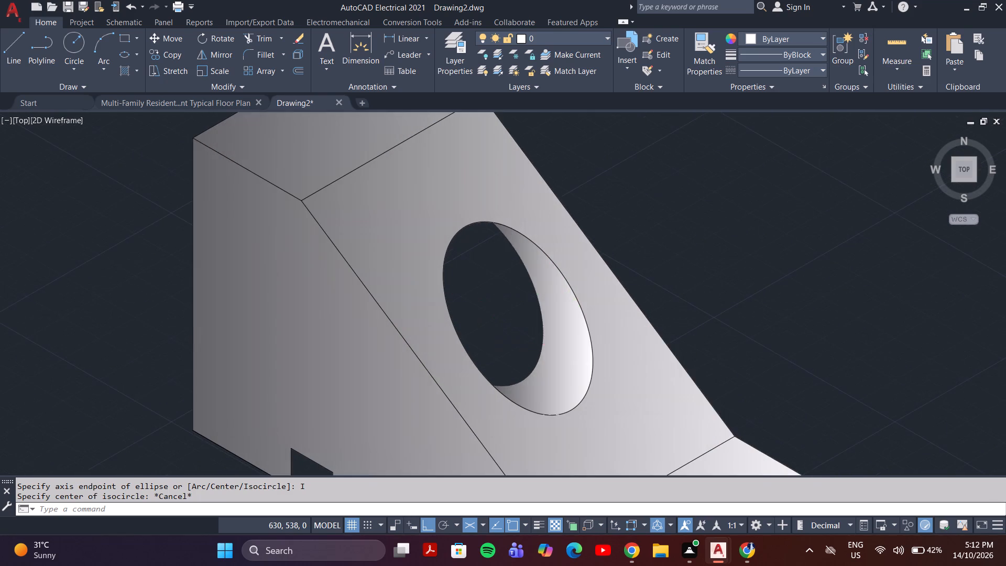
scroll(502, 313, down, 4)
scroll(502, 313, up, 3)
click(508, 320)
key(Escape)
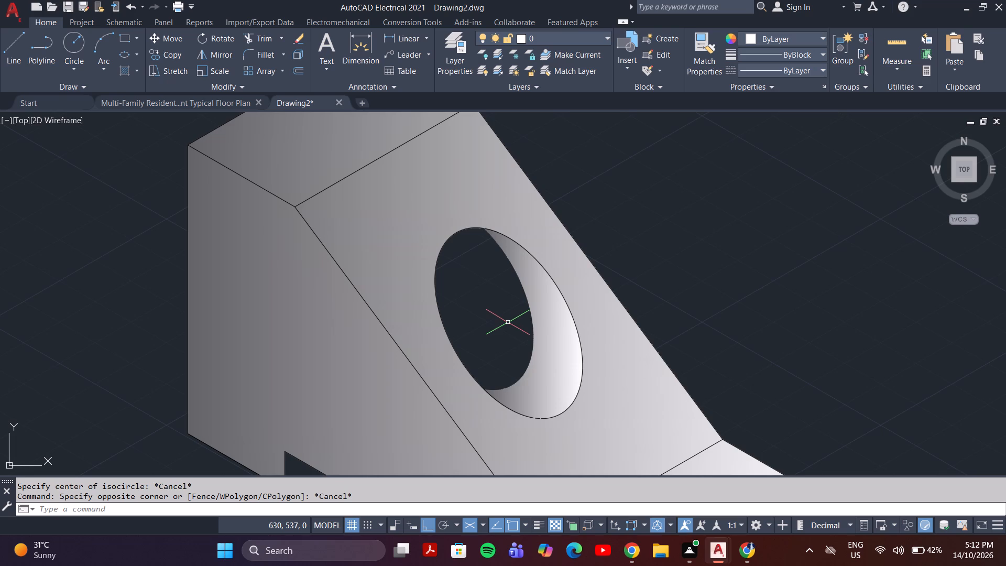
key(Escape)
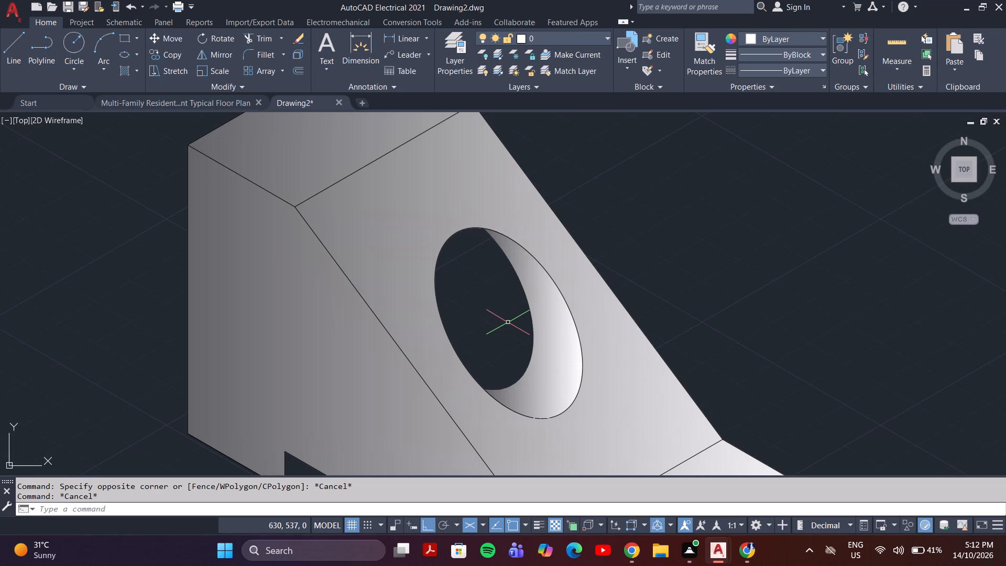
middle_drag(663, 367, 578, 298)
scroll(585, 305, down, 2)
middle_drag(636, 325, 573, 318)
scroll(573, 318, up, 1)
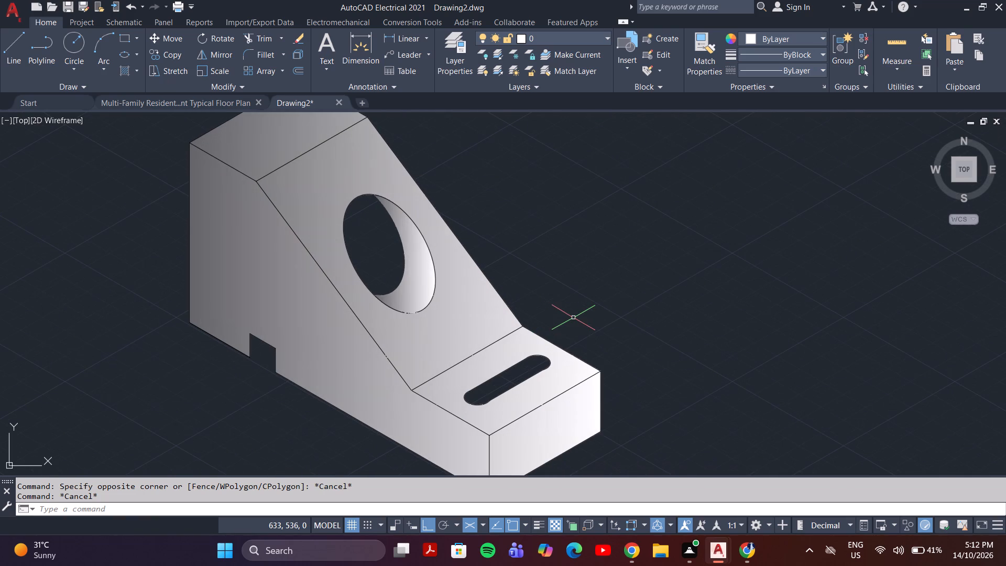
key(Escape)
middle_drag(590, 344, 699, 297)
click(620, 342)
key(Escape)
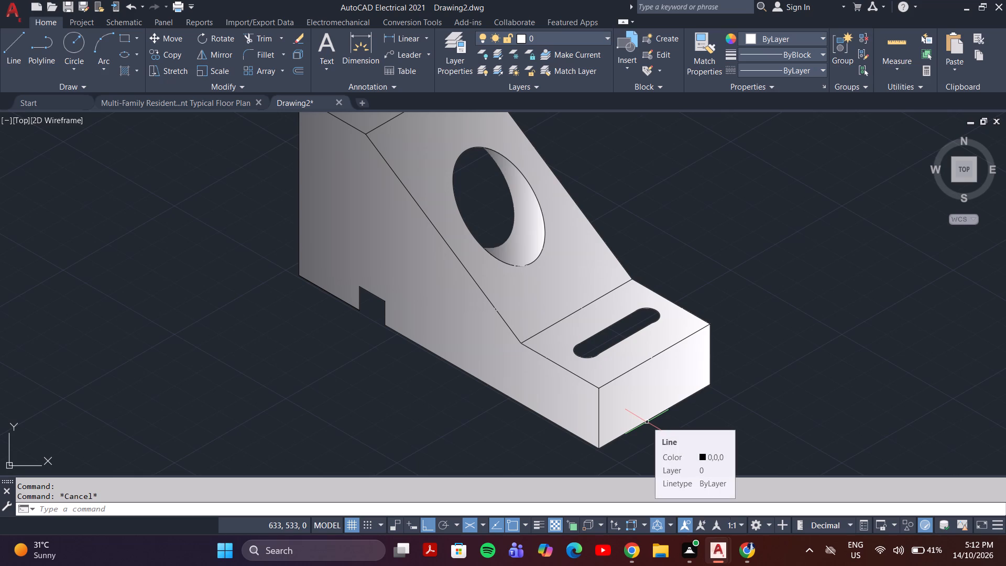
middle_drag(632, 344, 566, 389)
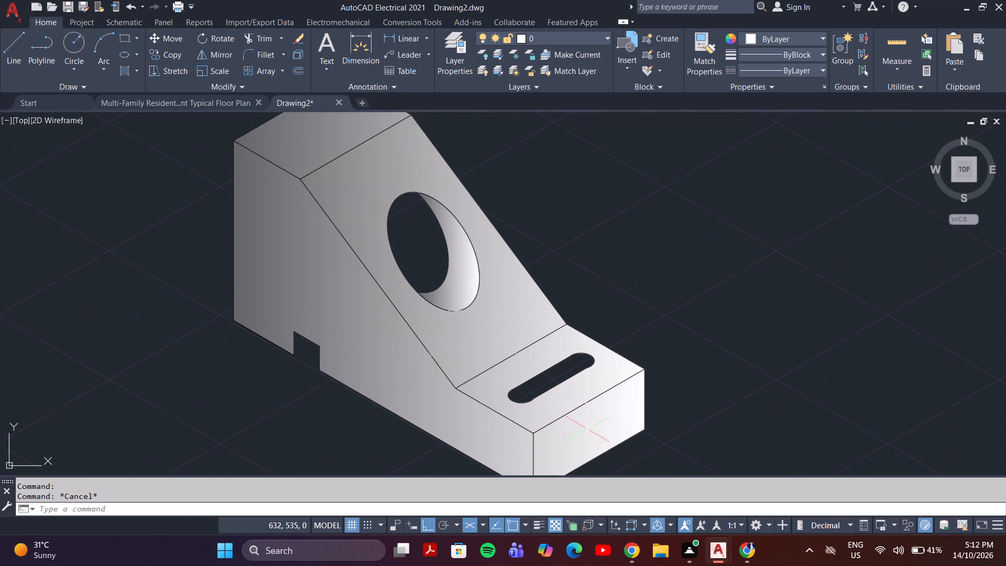
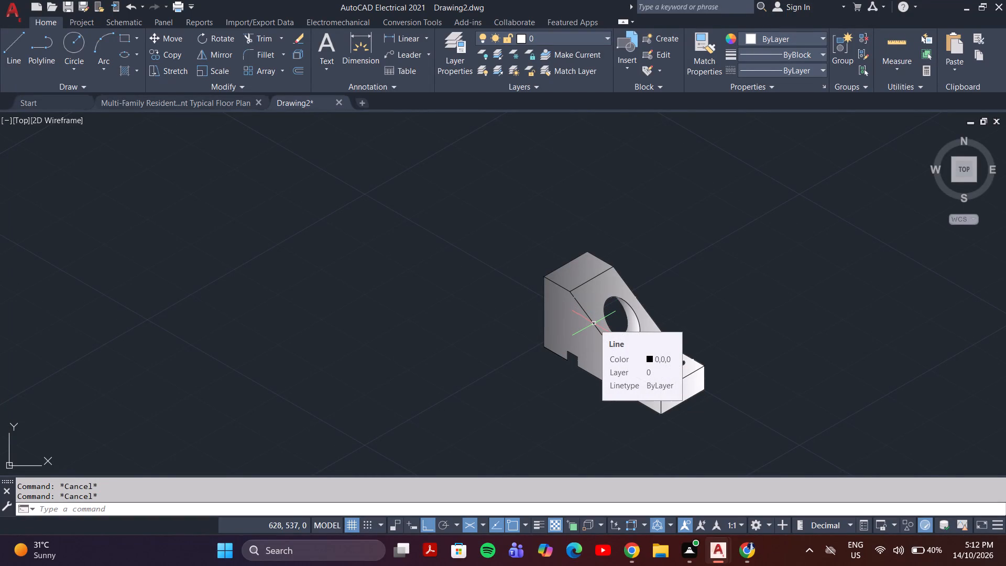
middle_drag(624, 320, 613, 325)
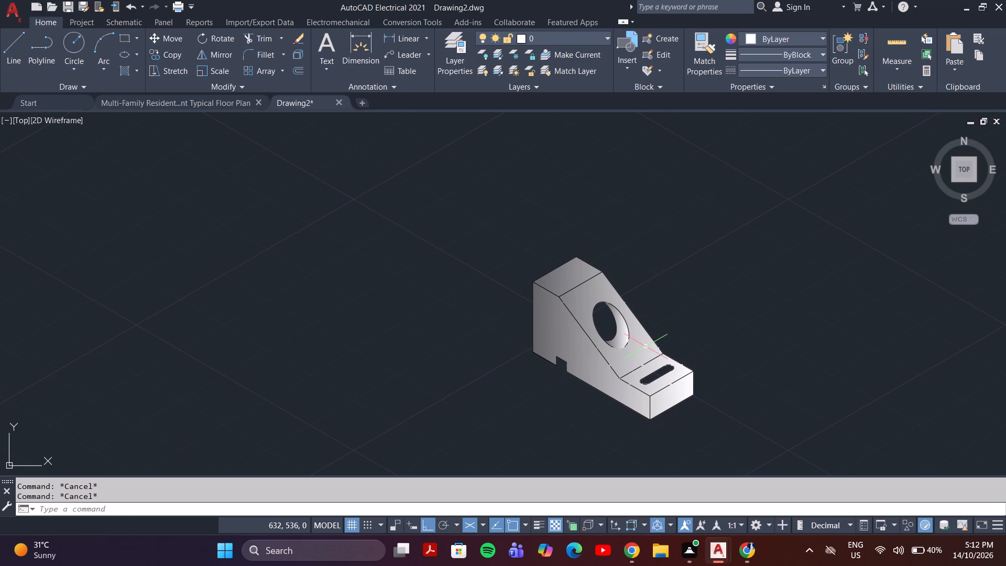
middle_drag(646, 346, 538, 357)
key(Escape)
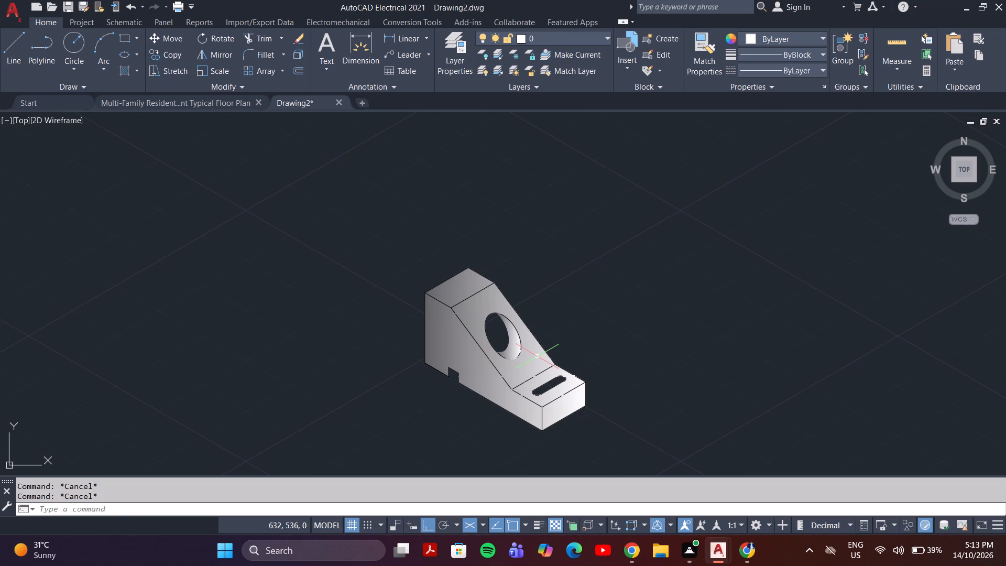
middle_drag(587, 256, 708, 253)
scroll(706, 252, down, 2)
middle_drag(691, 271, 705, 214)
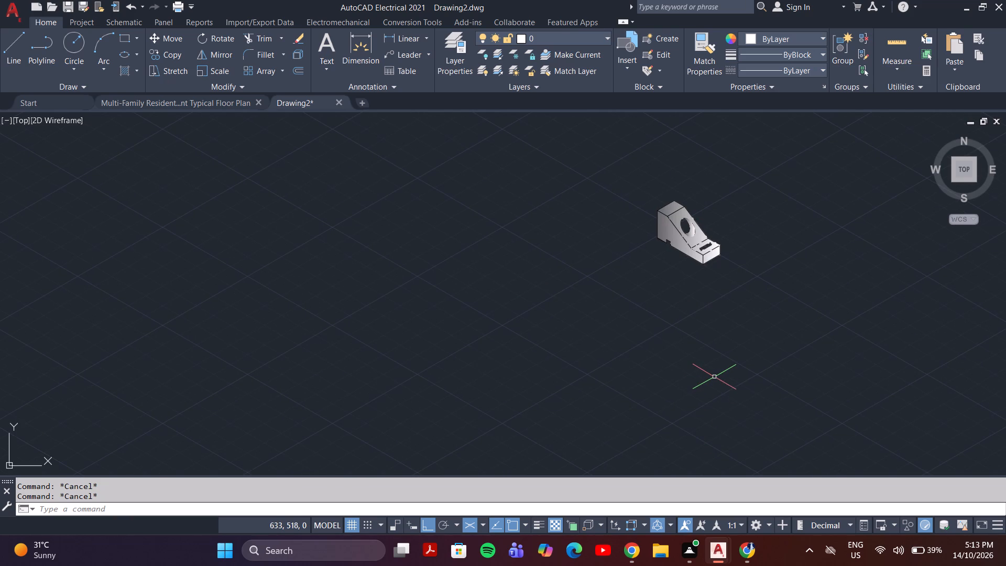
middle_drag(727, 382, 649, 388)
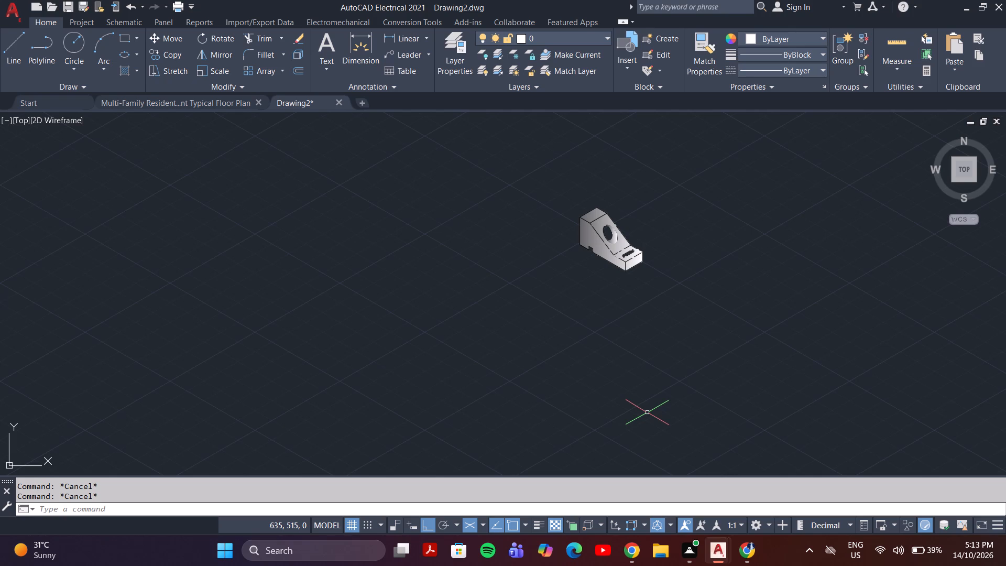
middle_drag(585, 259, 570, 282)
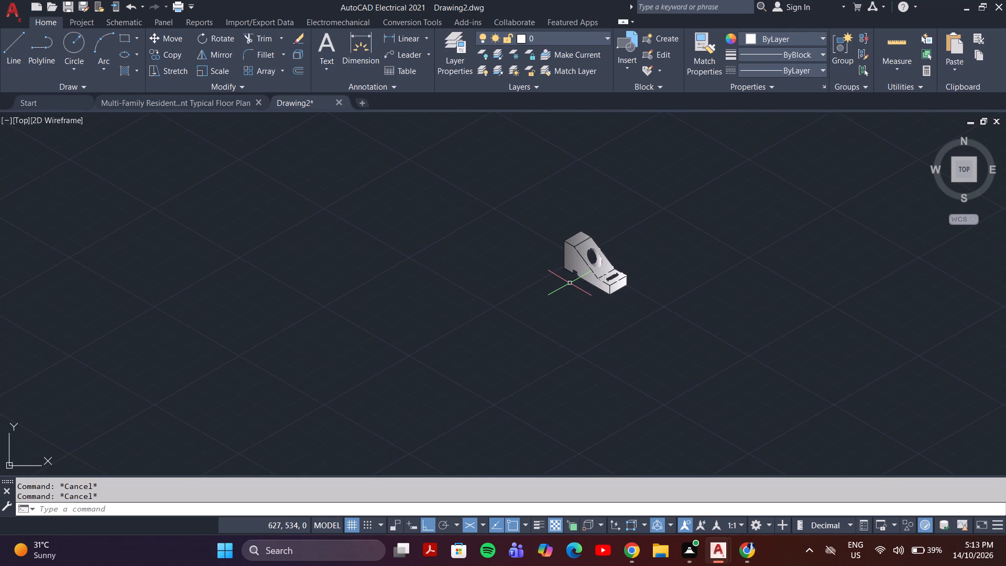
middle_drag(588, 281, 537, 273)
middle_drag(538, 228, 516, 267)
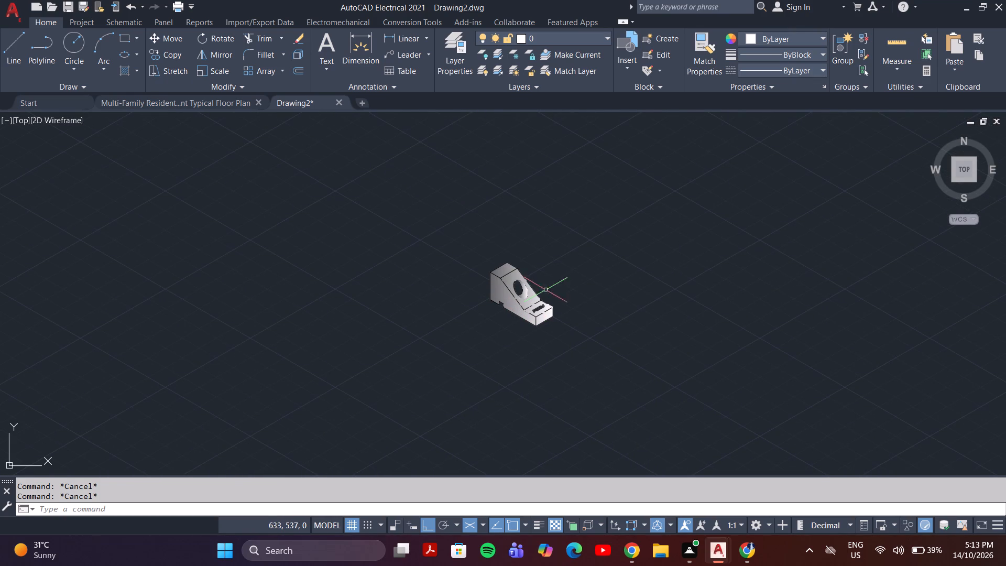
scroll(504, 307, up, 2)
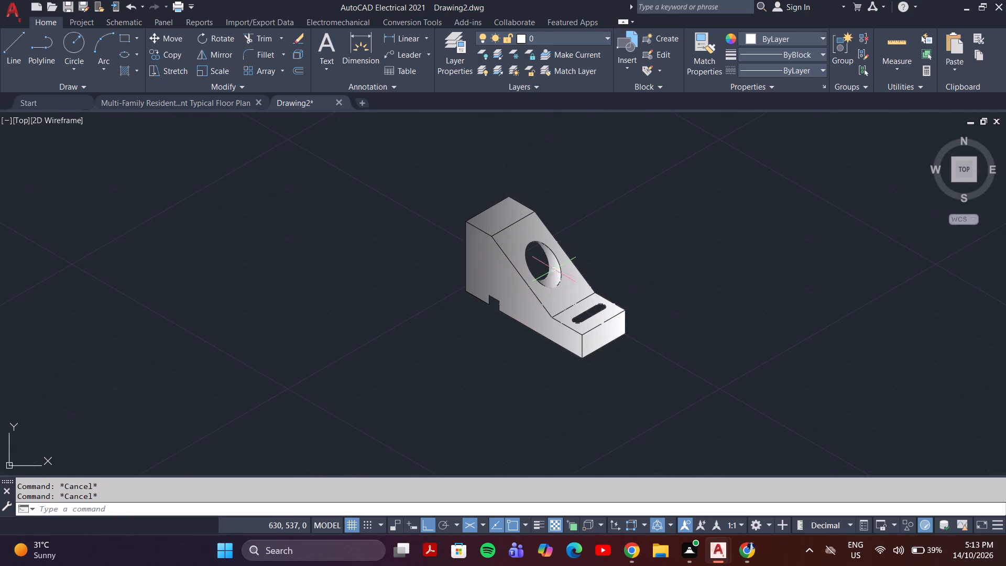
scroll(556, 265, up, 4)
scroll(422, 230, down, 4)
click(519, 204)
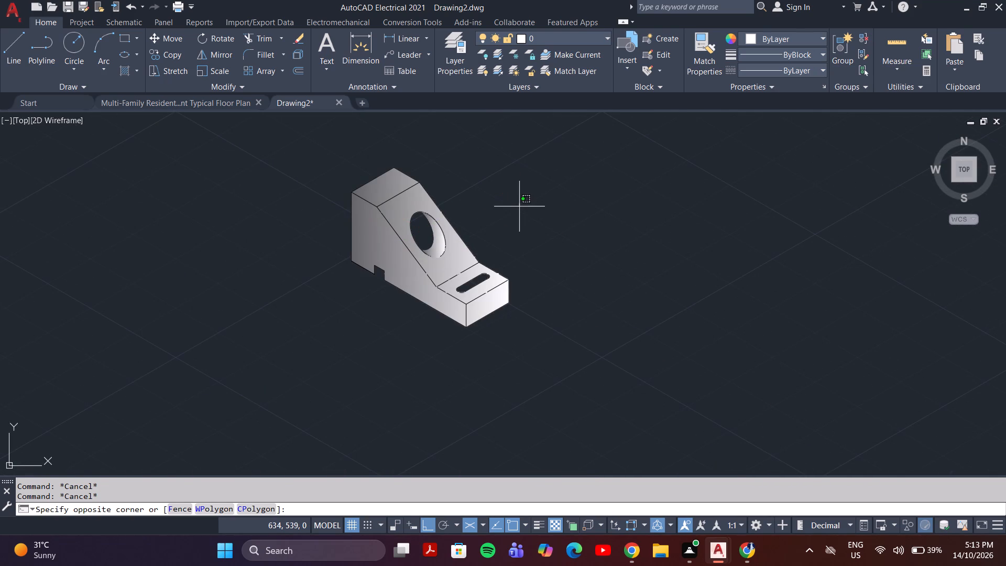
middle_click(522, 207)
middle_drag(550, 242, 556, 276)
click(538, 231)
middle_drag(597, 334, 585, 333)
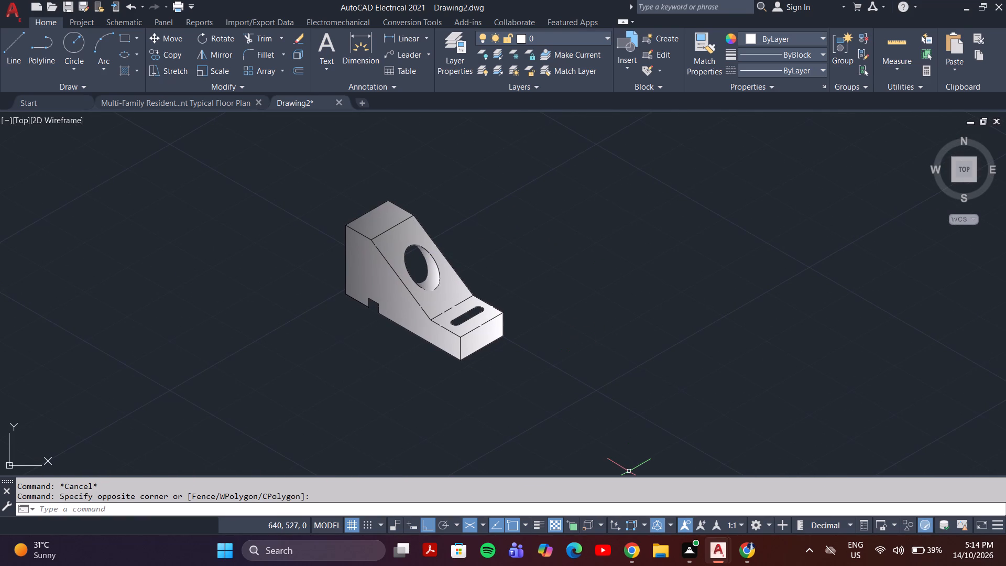
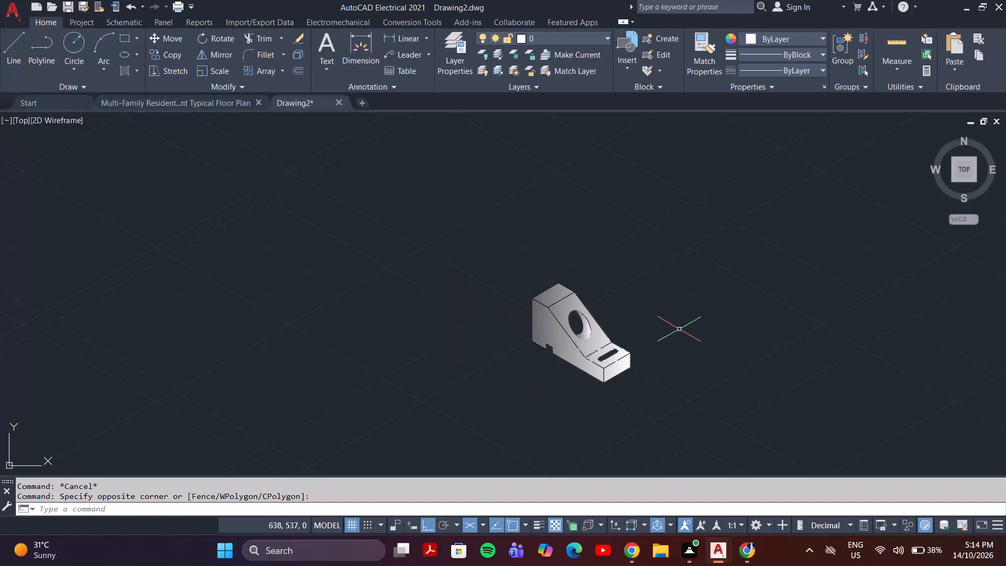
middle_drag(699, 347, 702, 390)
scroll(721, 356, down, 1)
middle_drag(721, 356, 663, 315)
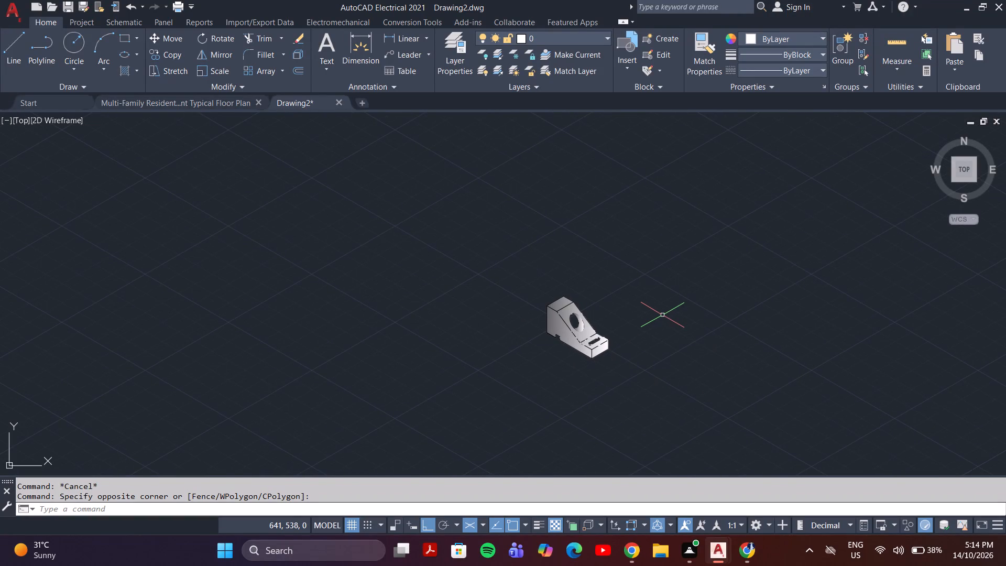